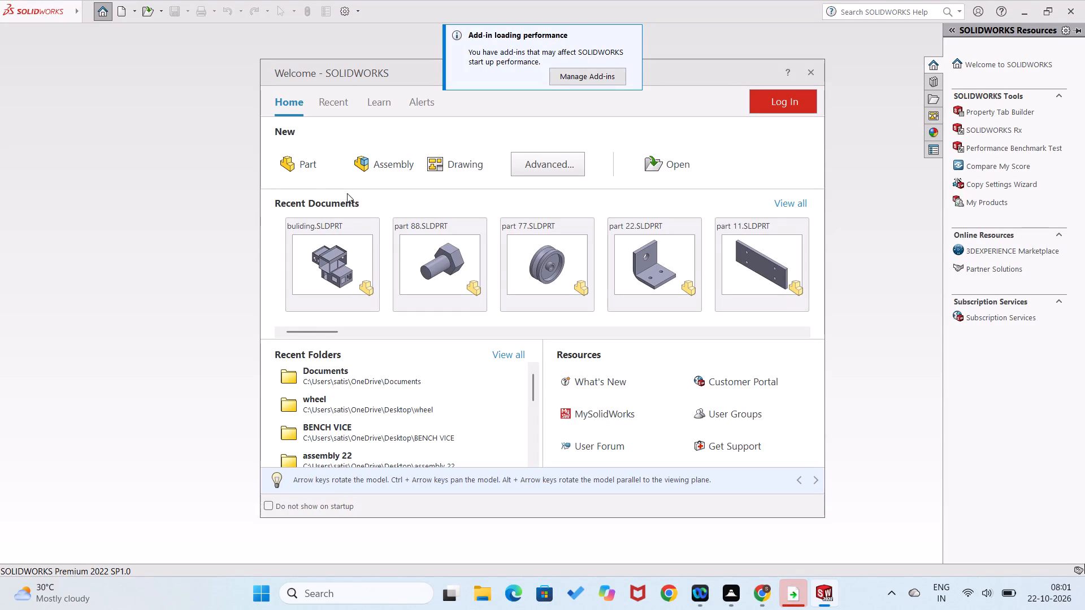
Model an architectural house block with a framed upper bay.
Create a new part document.
click(290, 162)
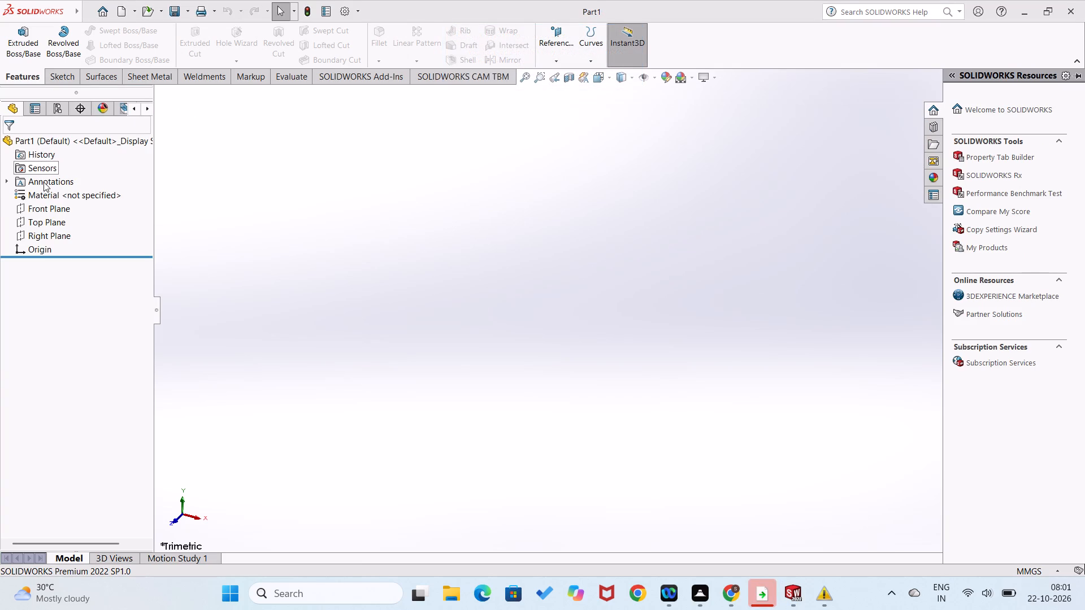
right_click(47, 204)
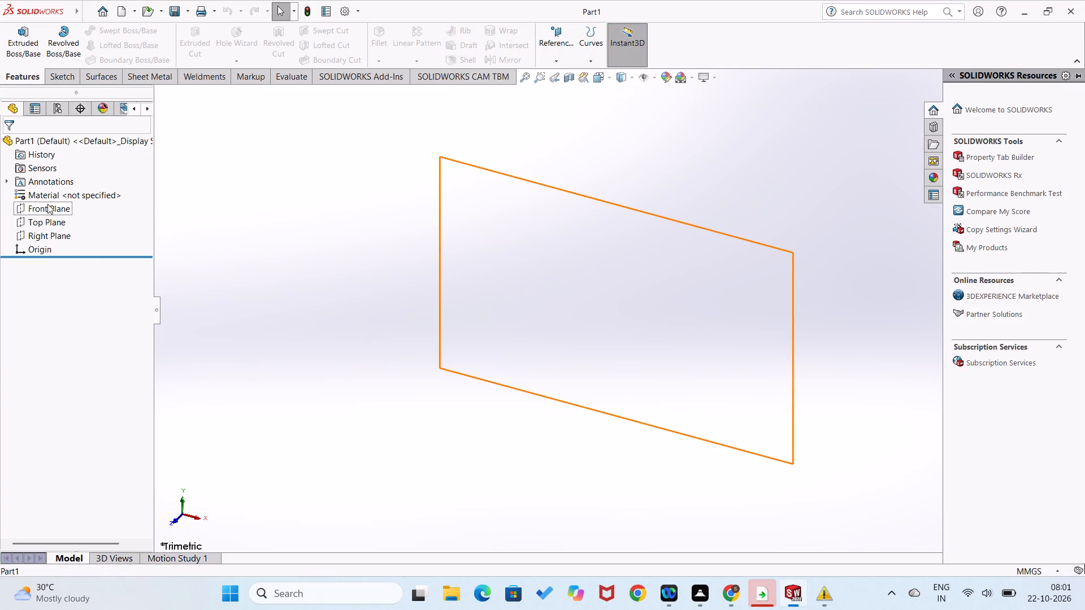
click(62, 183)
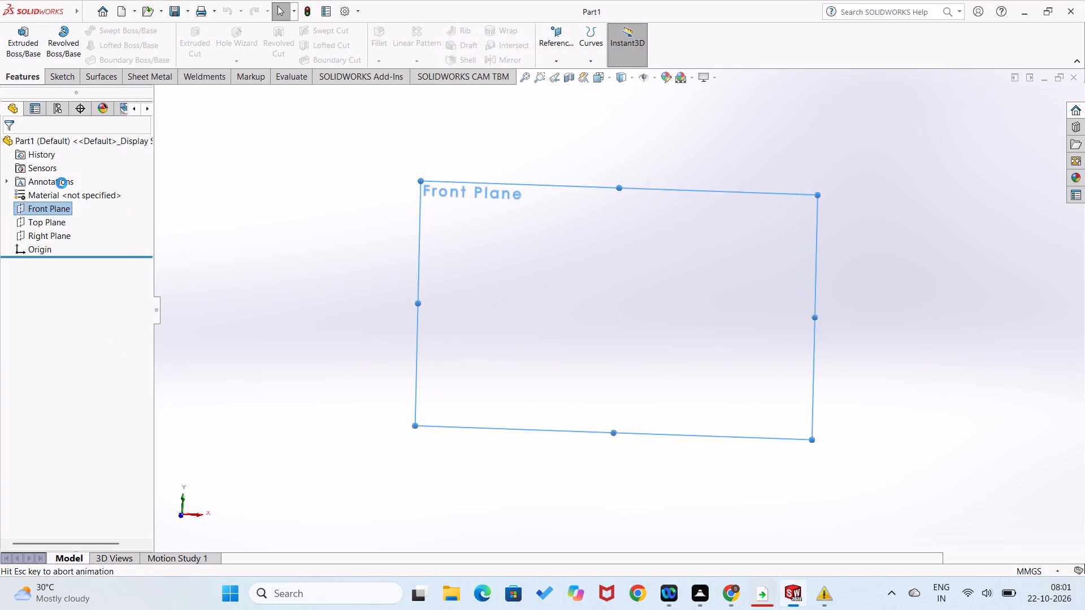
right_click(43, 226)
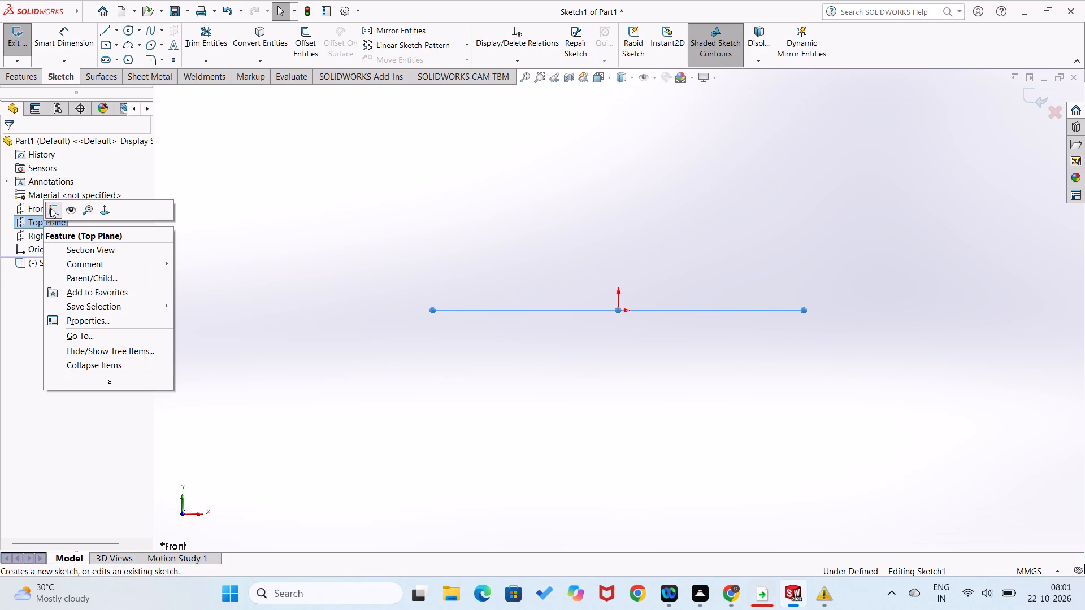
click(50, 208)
Sketch a corner rectangle about 160 by 93 mm on the Top Plane, starting at the origin.
right_click(46, 221)
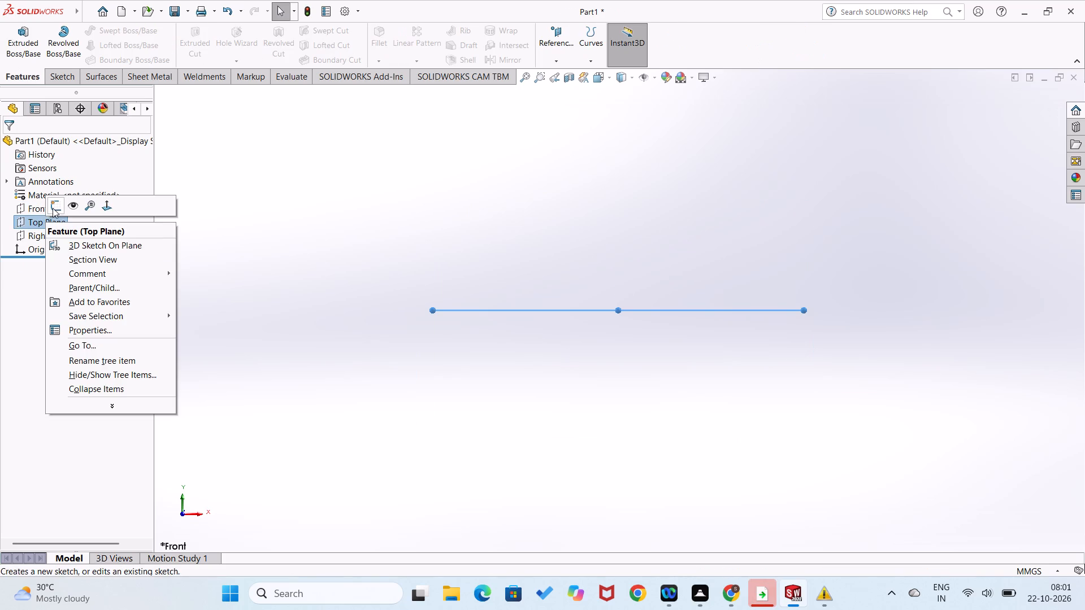
click(54, 206)
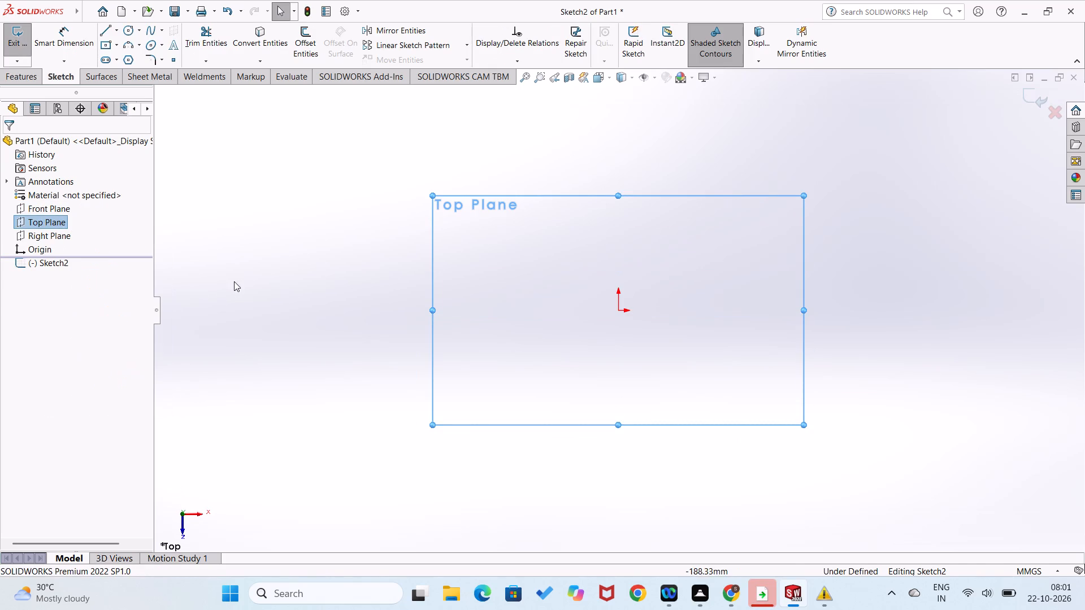
click(240, 281)
right_drag(267, 236, 293, 373)
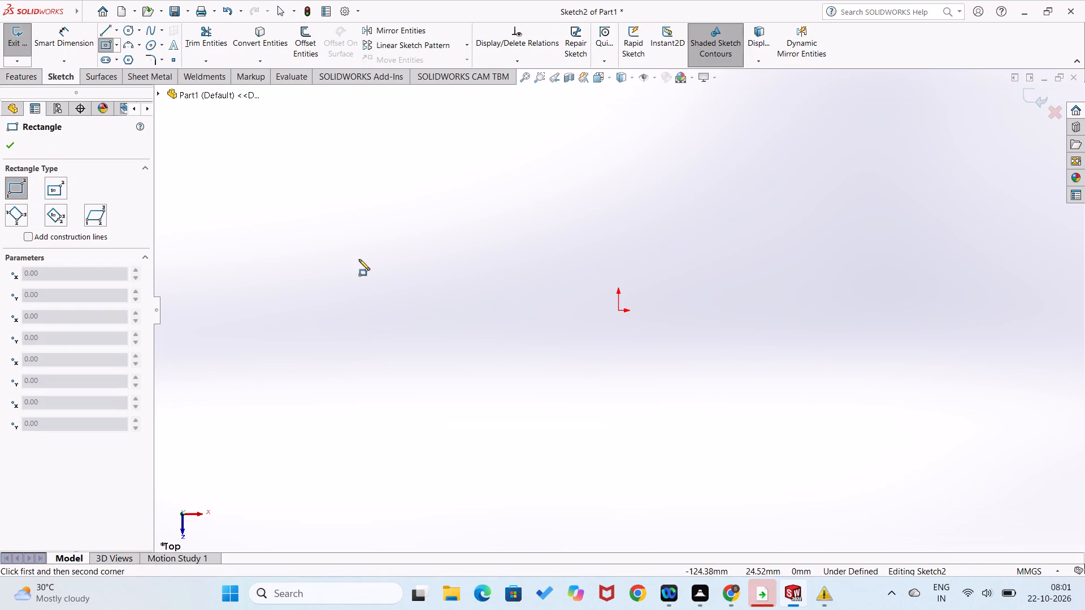
click(618, 310)
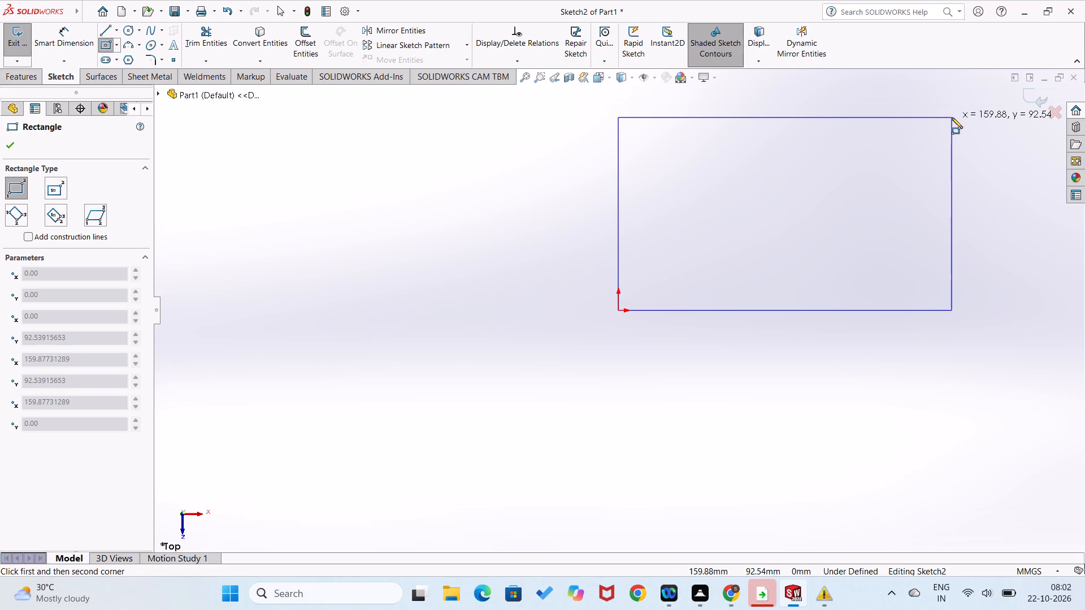
click(952, 117)
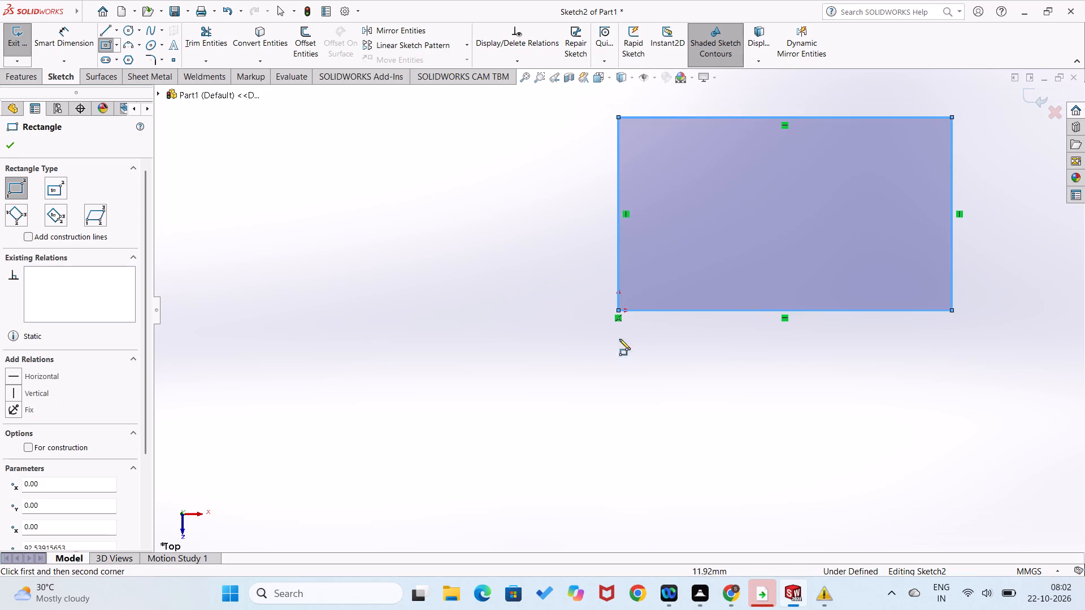
Dimension the rectangle to 200 mm along its horizontal side and 100 mm along its vertical side.
right_drag(535, 357, 527, 216)
click(697, 309)
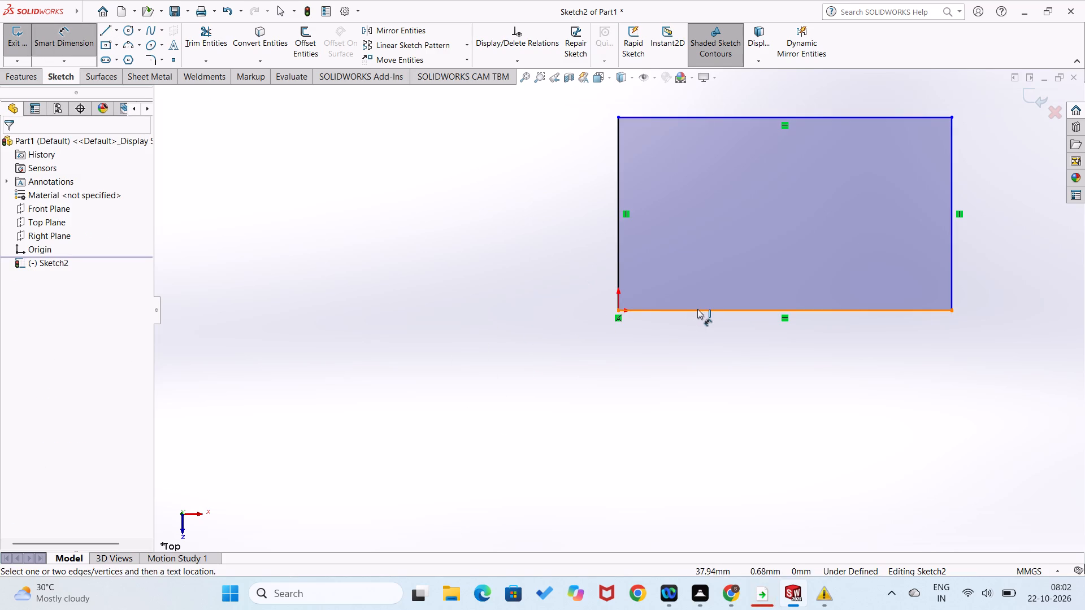
click(698, 334)
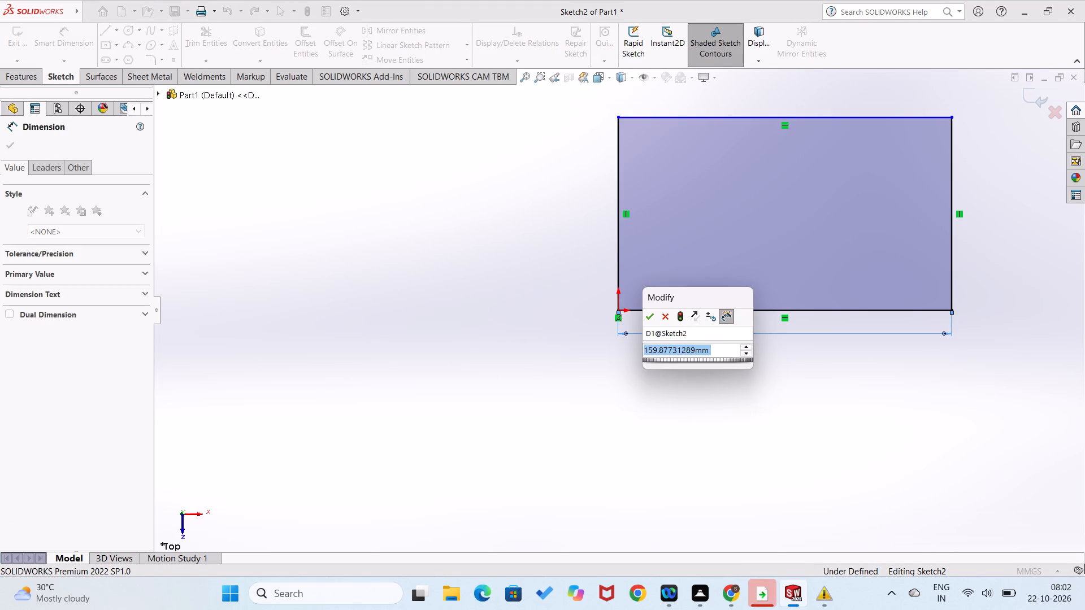
text(200)
key(Return)
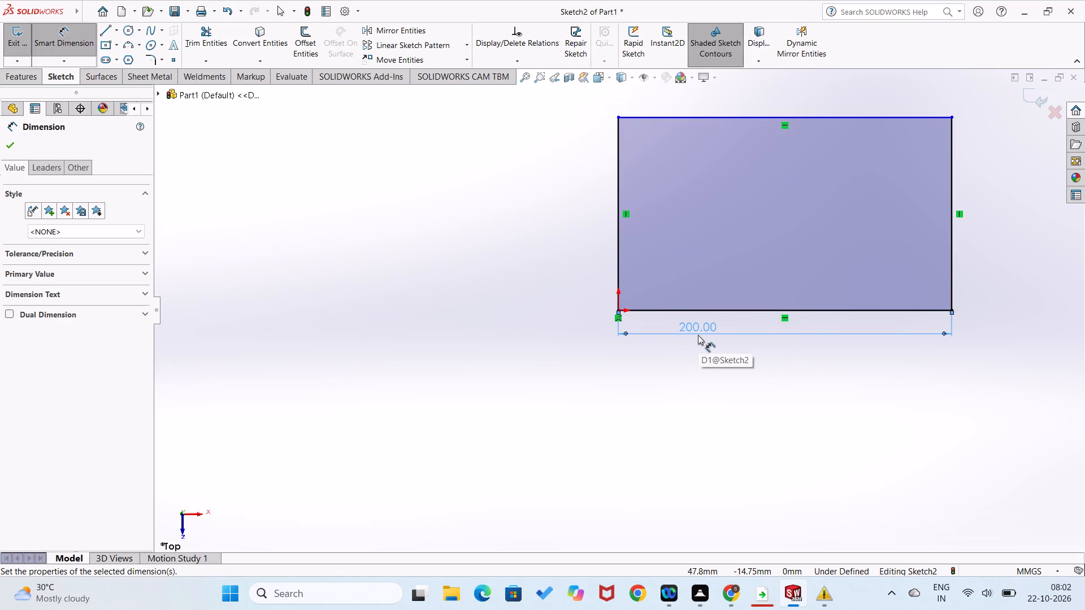
click(618, 282)
click(584, 290)
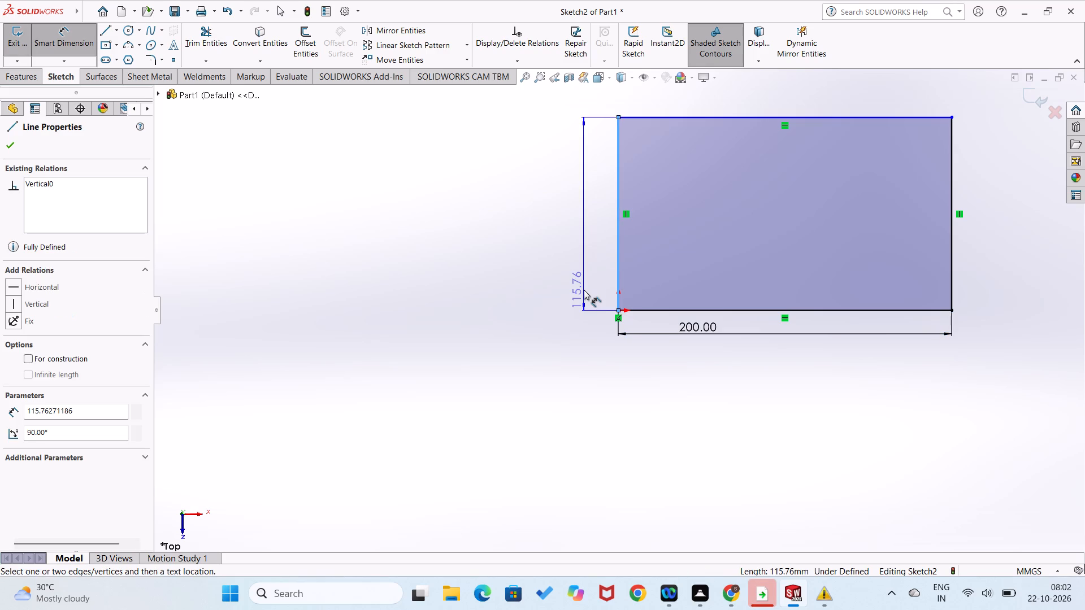
text(100)
key(Return)
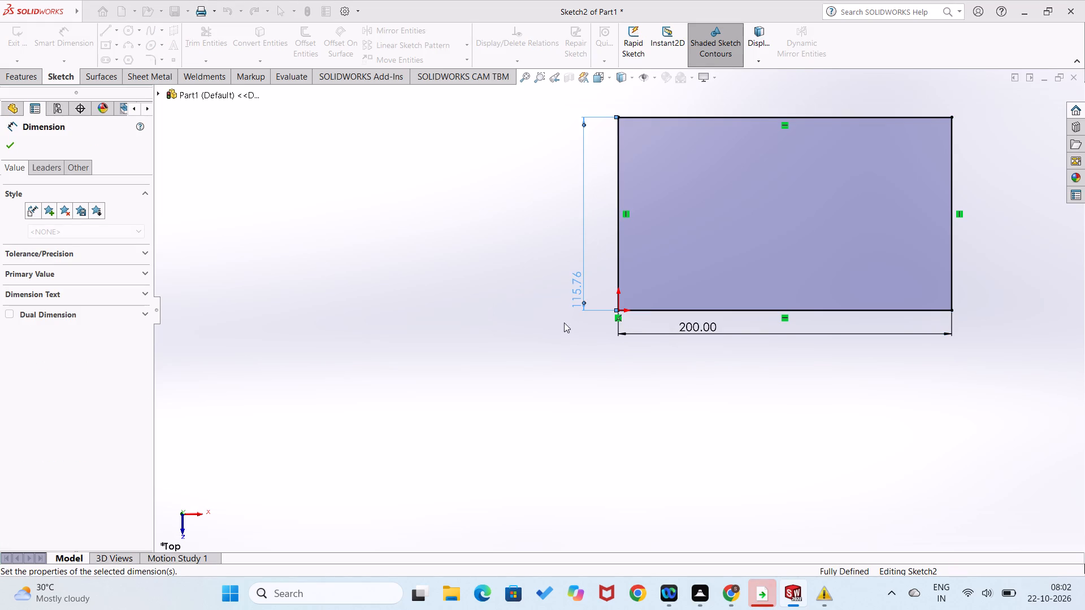
click(536, 364)
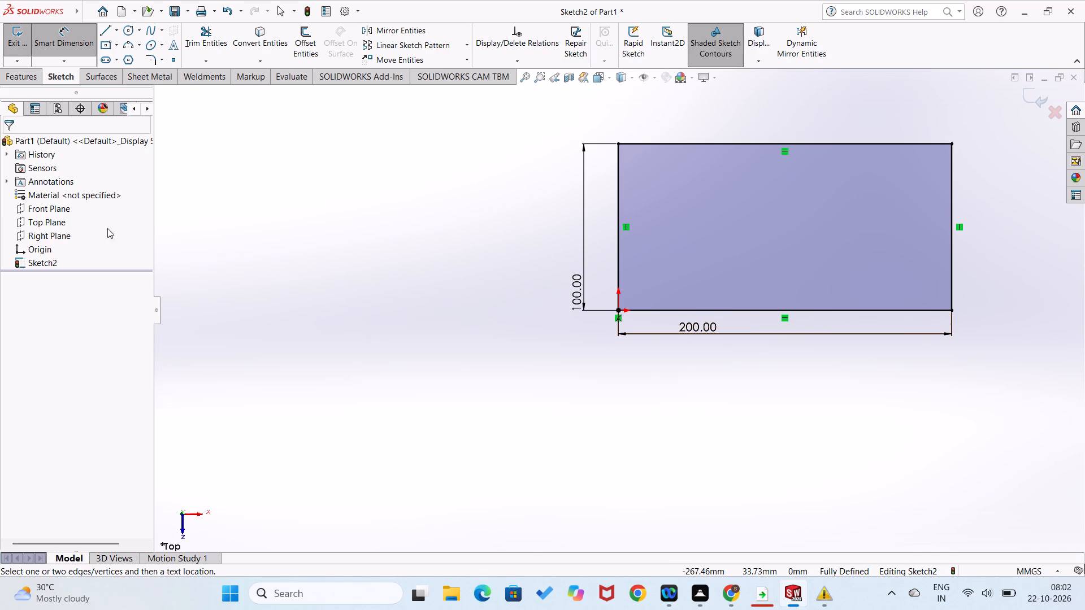
Extrude the rectangle upward as a blind boss 100 mm deep.
click(16, 75)
click(16, 52)
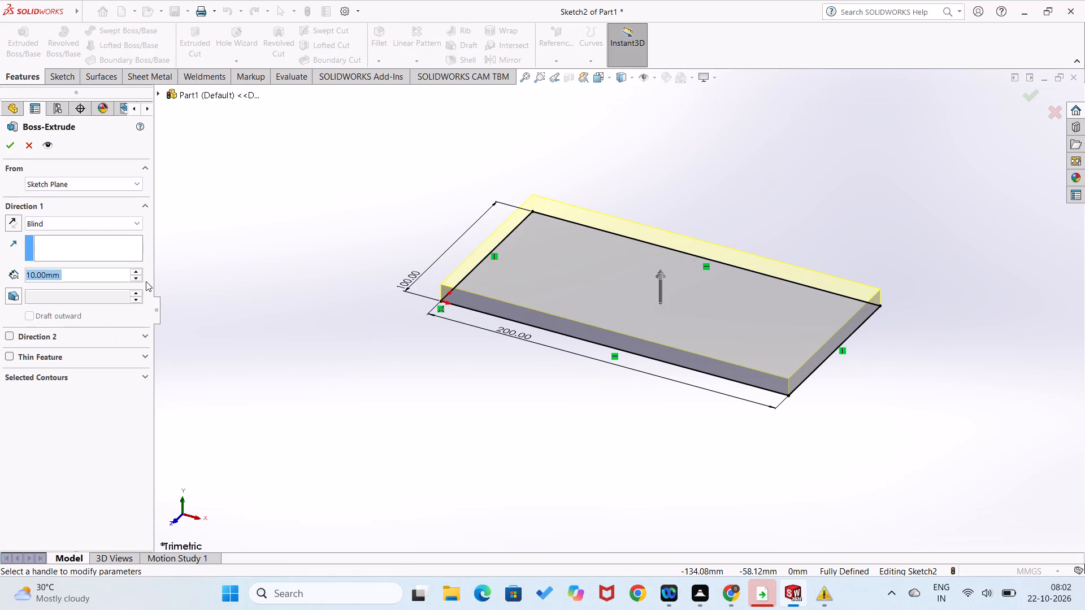
click(134, 270)
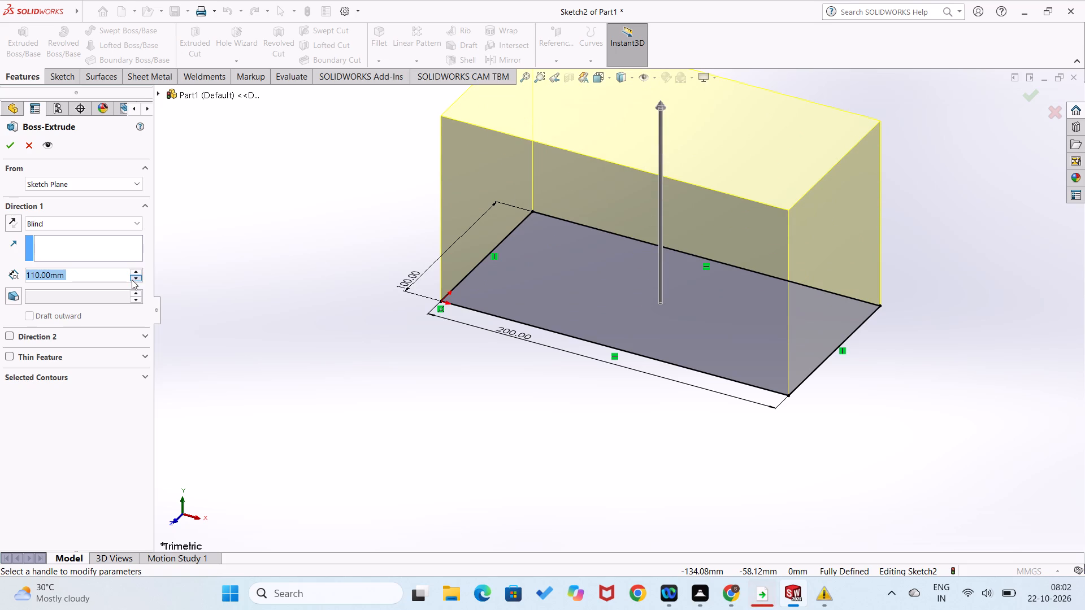
click(133, 277)
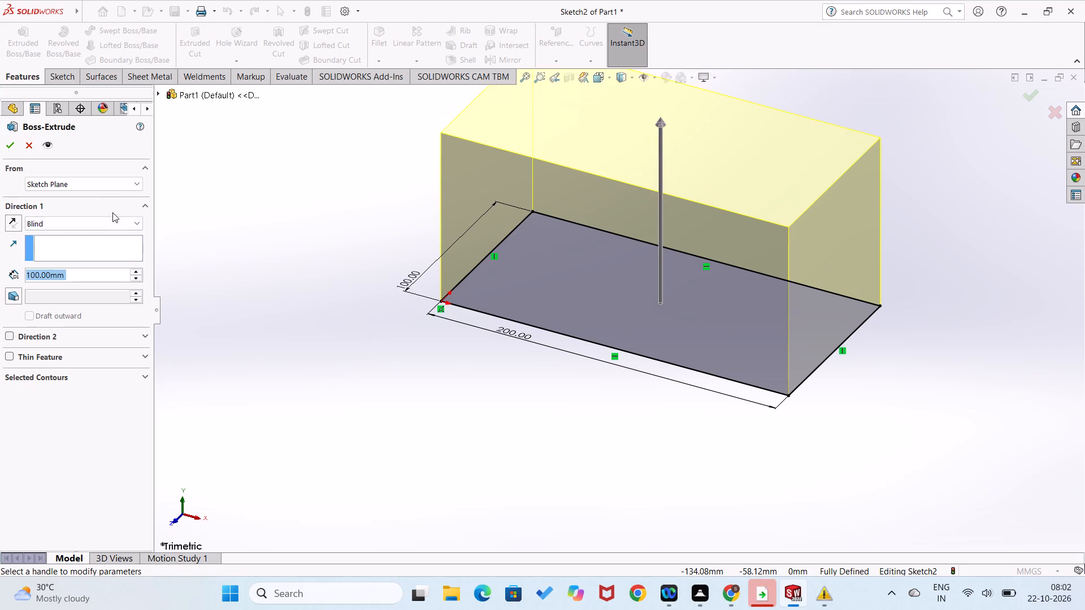
click(6, 149)
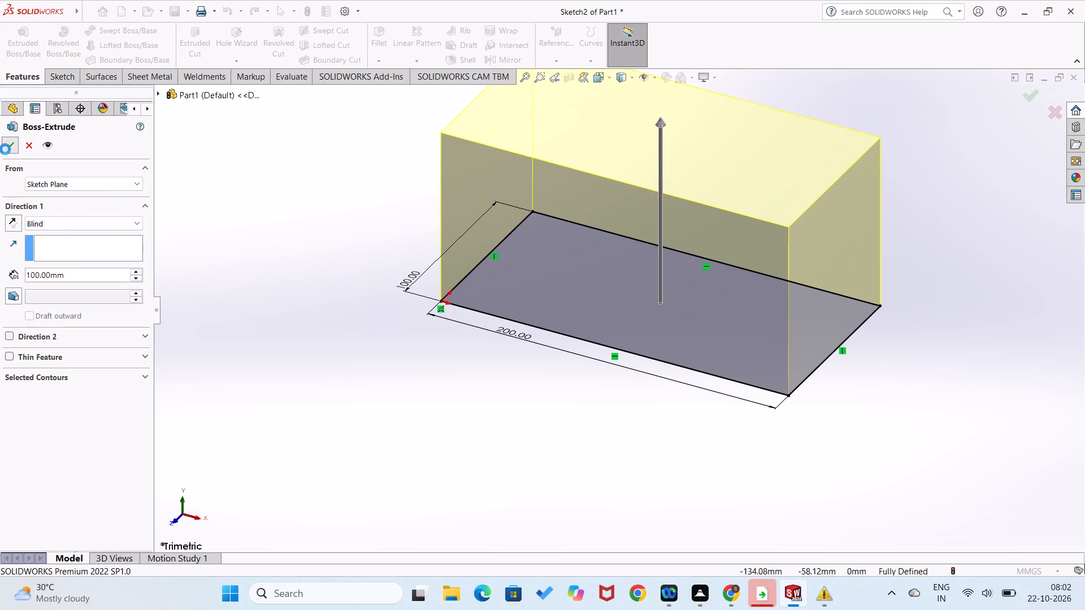
click(275, 455)
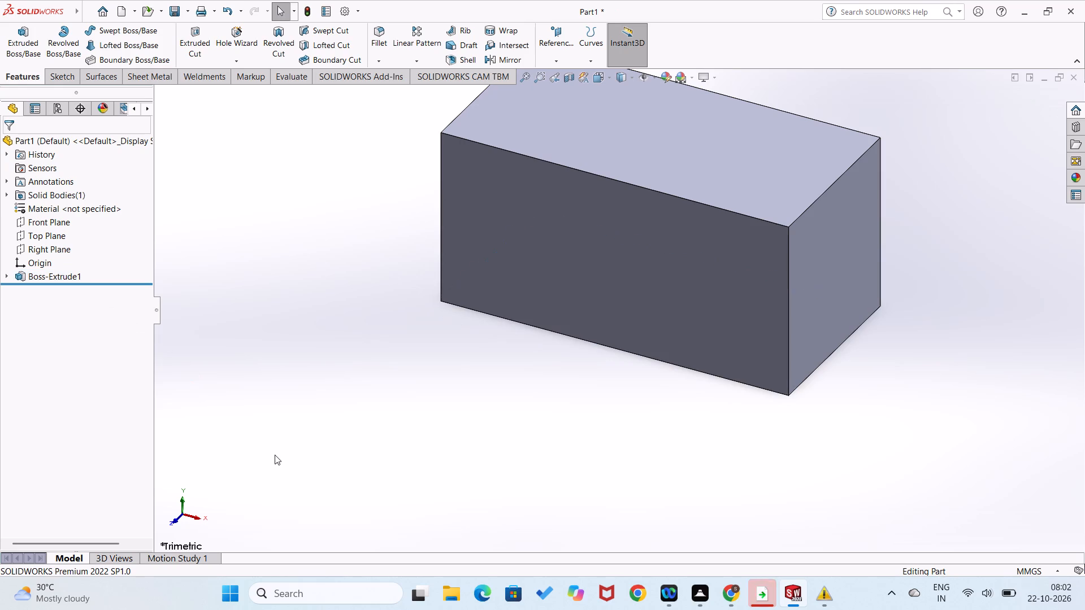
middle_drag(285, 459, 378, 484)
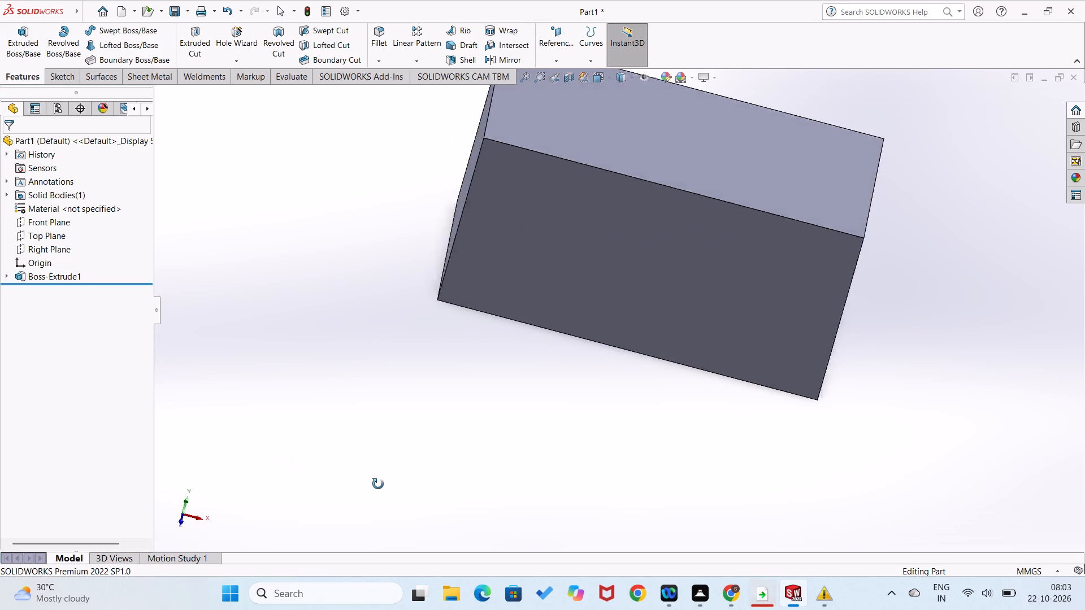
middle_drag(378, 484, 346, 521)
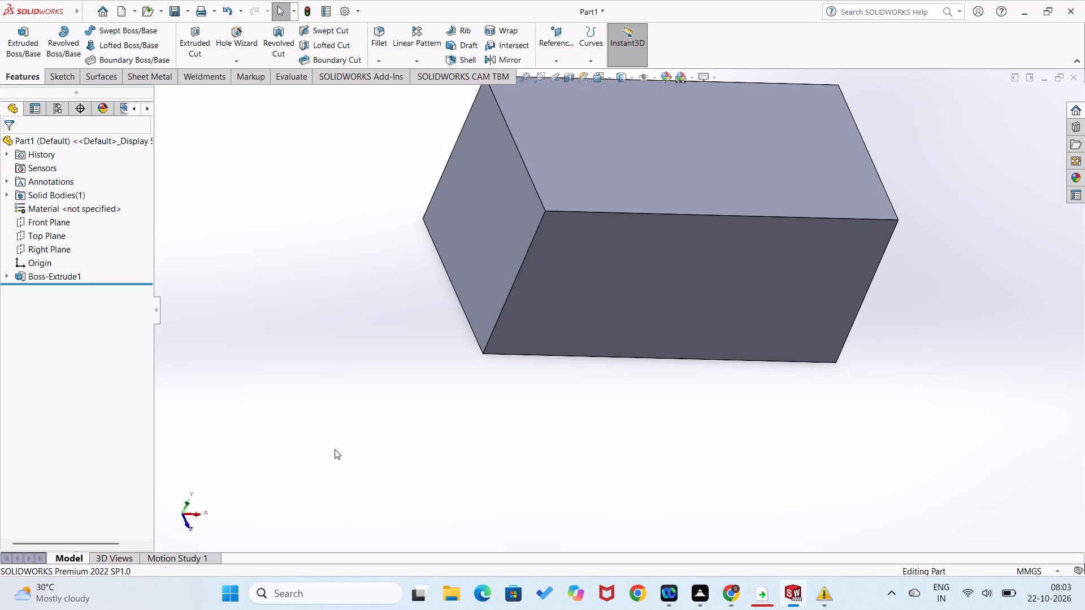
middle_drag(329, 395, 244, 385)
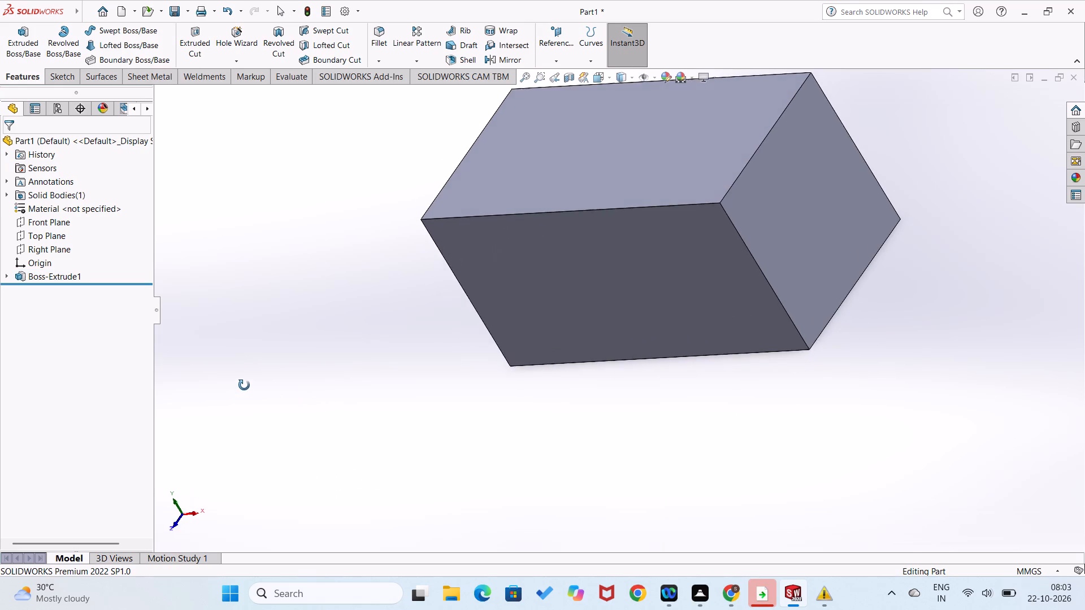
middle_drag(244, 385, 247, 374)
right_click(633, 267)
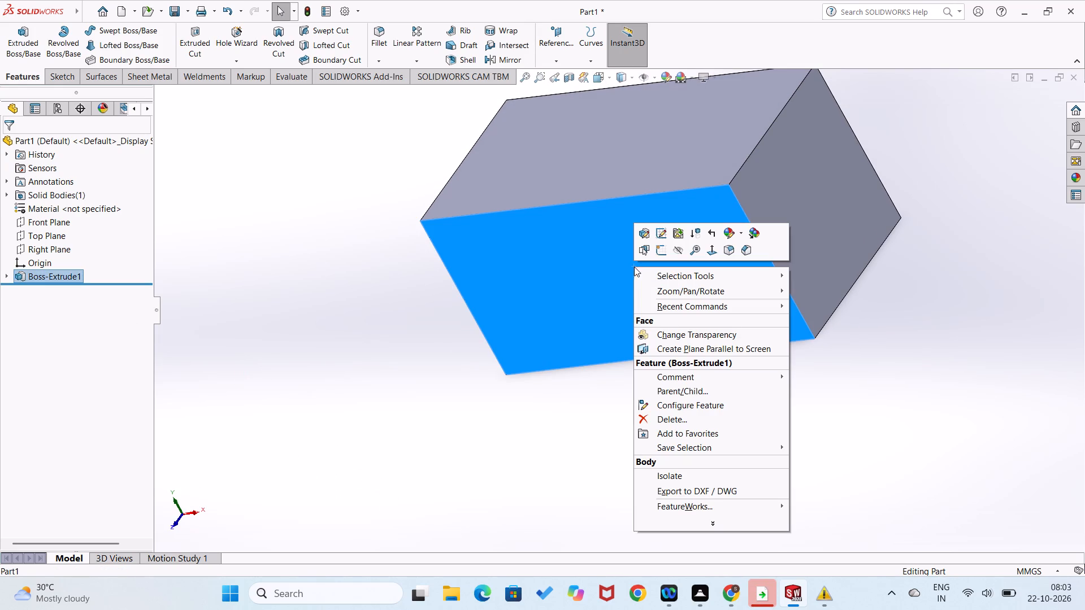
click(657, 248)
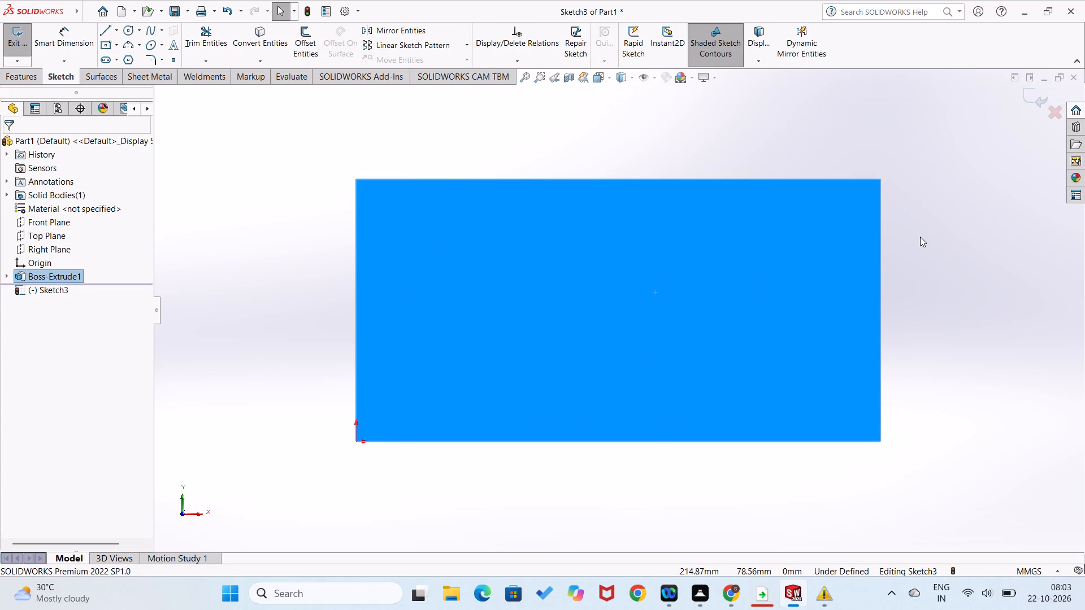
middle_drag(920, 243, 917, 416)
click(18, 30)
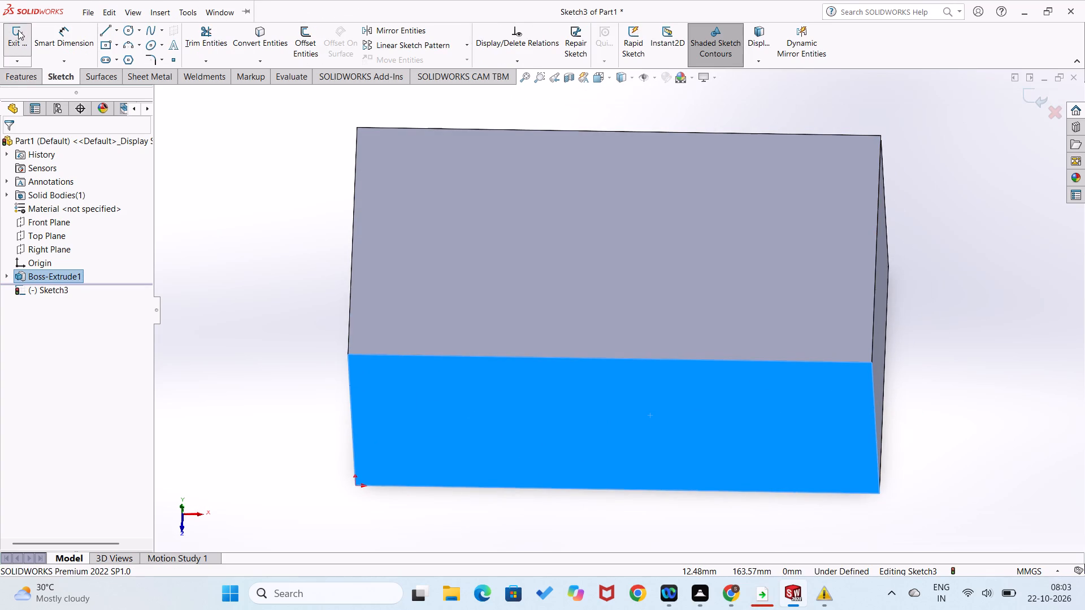
Start a sketch on the block's top face.
right_click(702, 233)
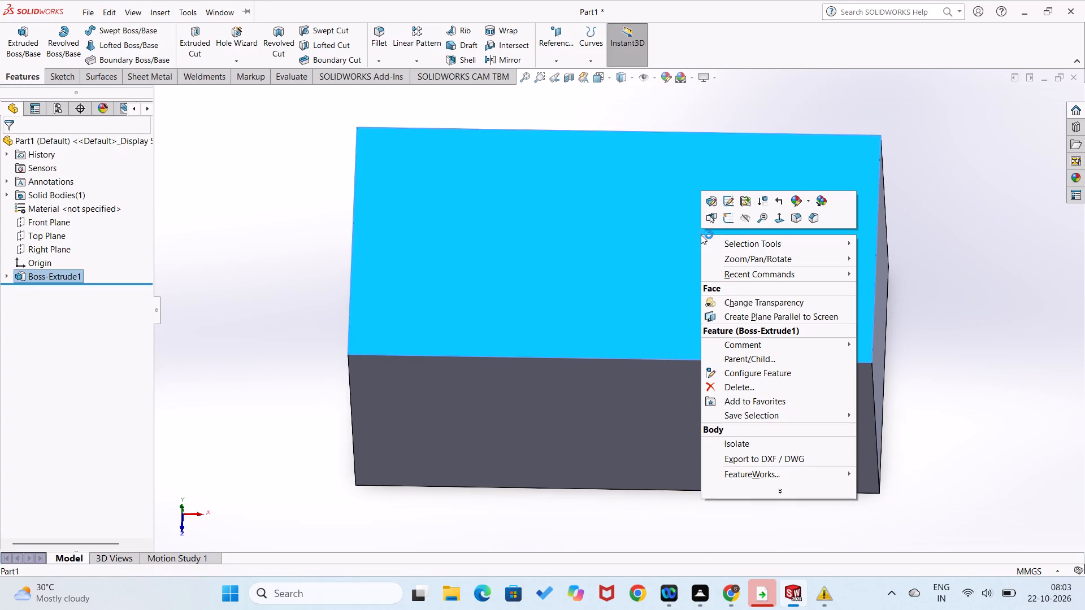
click(730, 220)
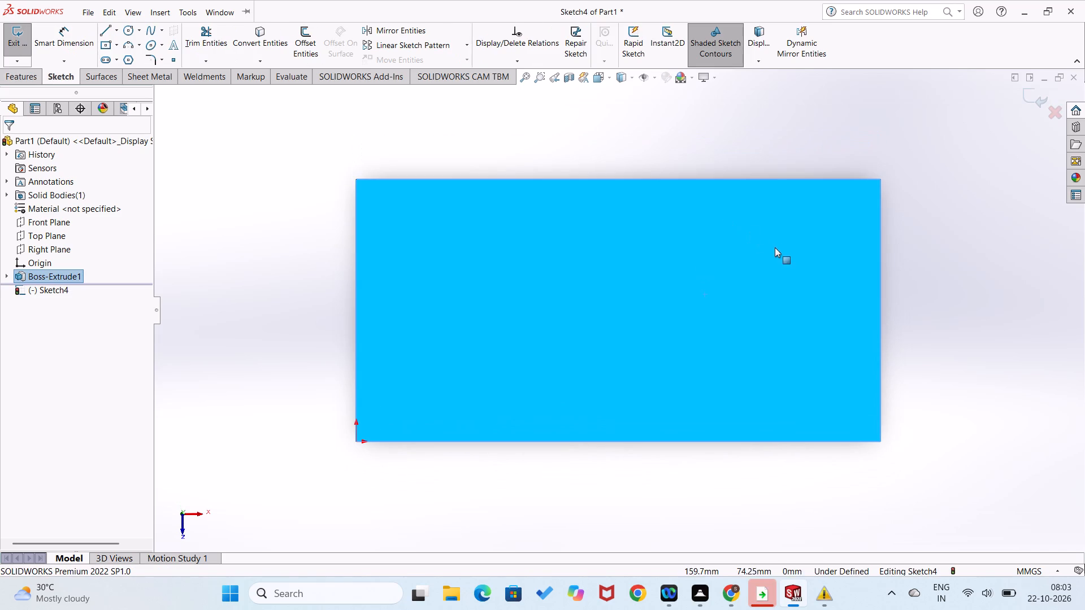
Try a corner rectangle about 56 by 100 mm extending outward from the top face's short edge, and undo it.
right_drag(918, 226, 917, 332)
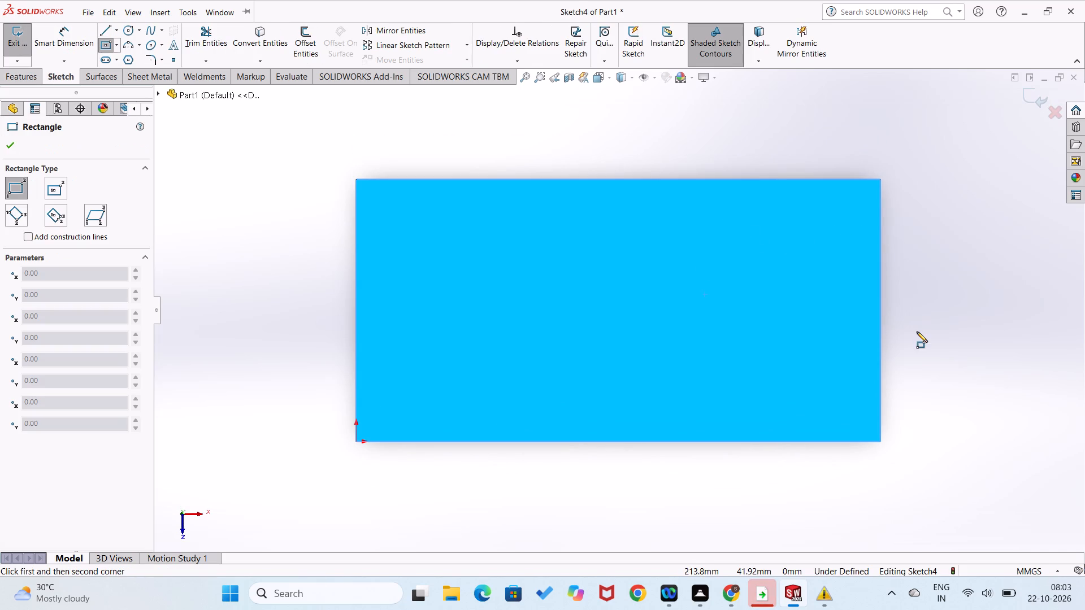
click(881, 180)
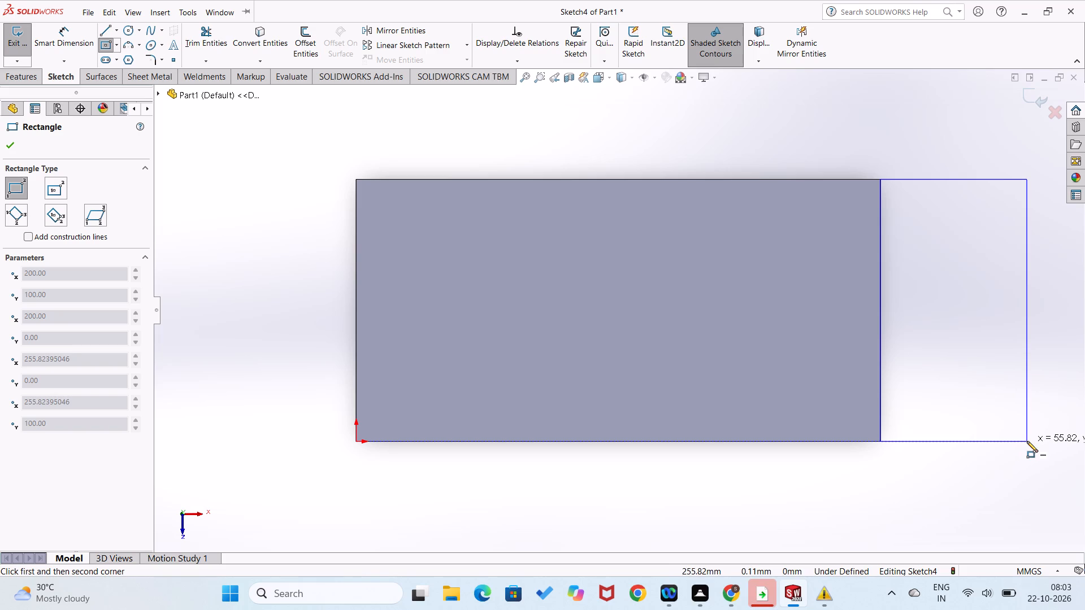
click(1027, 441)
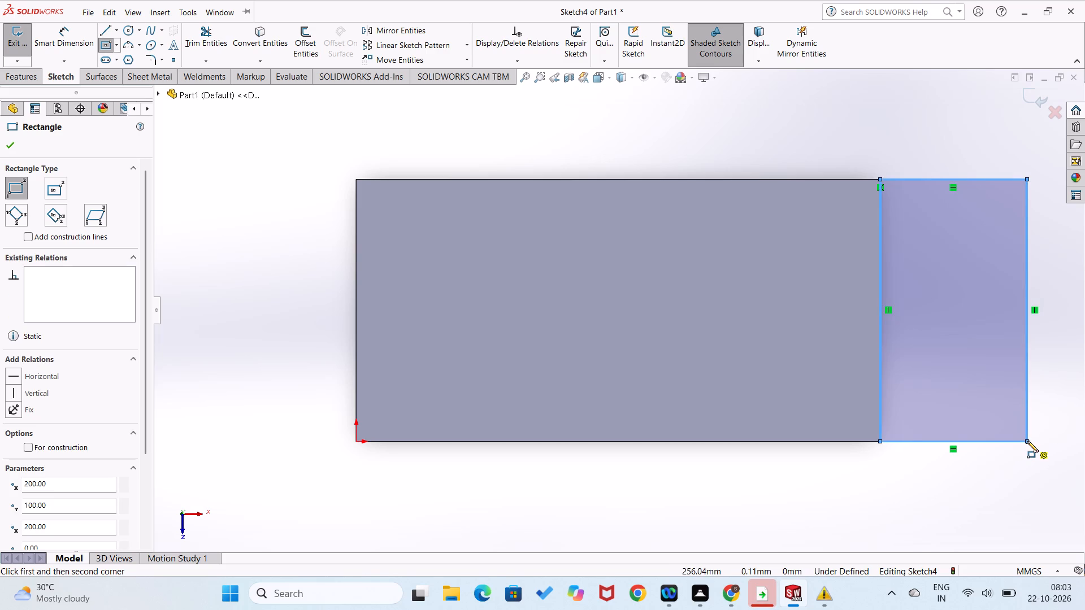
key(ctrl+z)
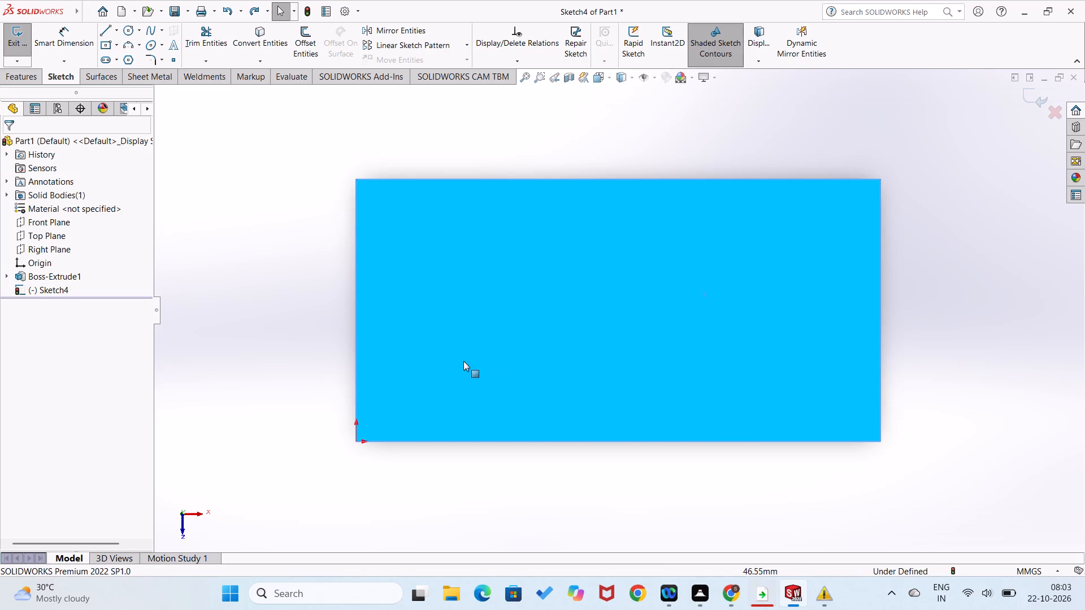
Sketch a corner rectangle about 120 by 100 mm that overlaps the top face and extends past the block's +X end.
right_drag(263, 301, 255, 463)
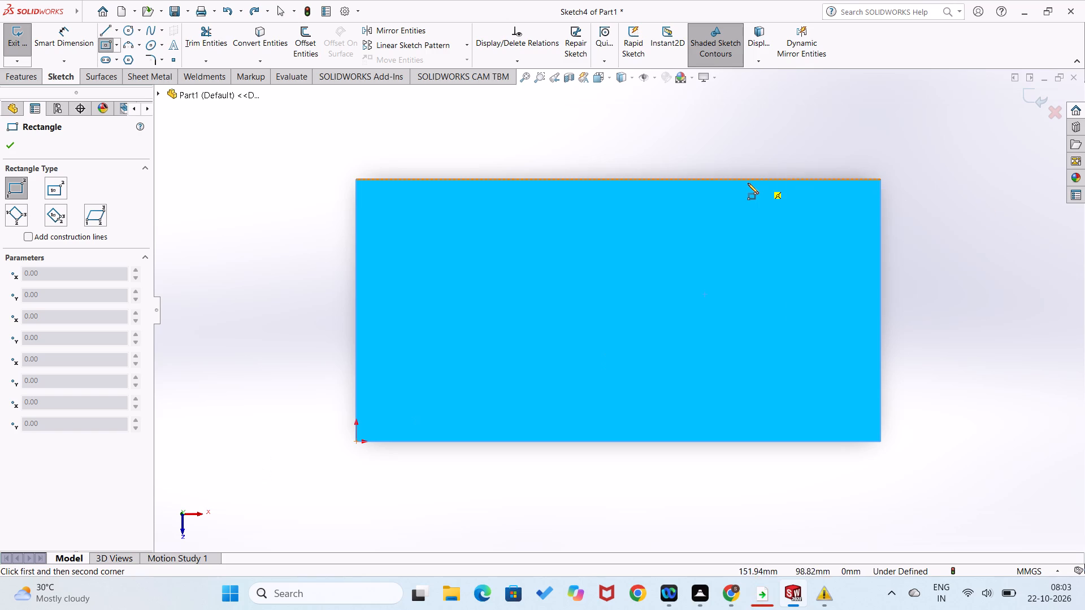
click(746, 180)
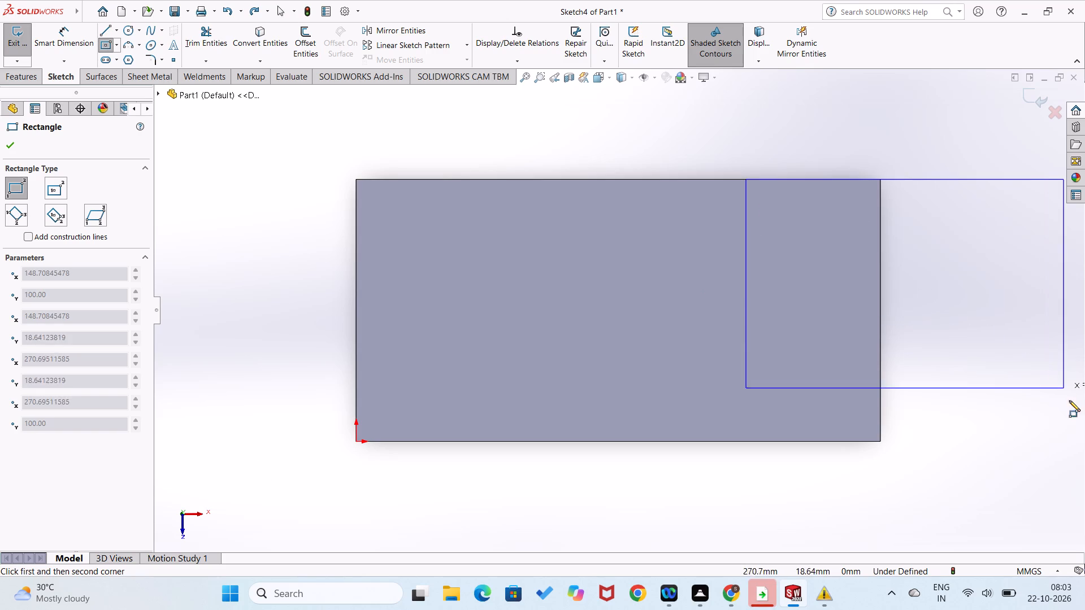
click(1060, 442)
Dimension the overlapping rectangle 120 mm long and 100 mm wide.
right_drag(993, 486, 959, 320)
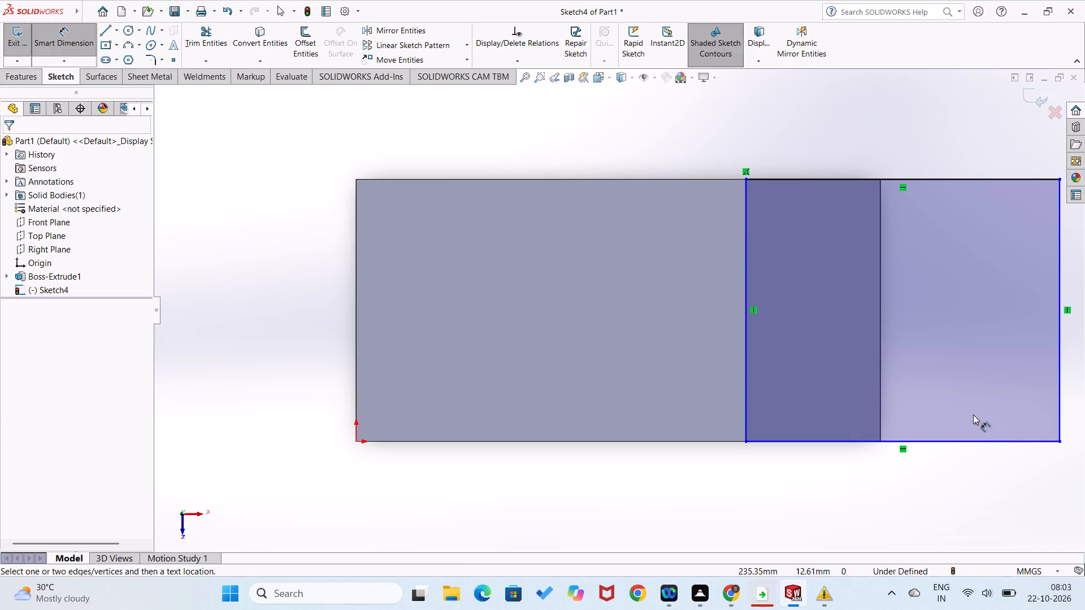
click(978, 442)
click(982, 469)
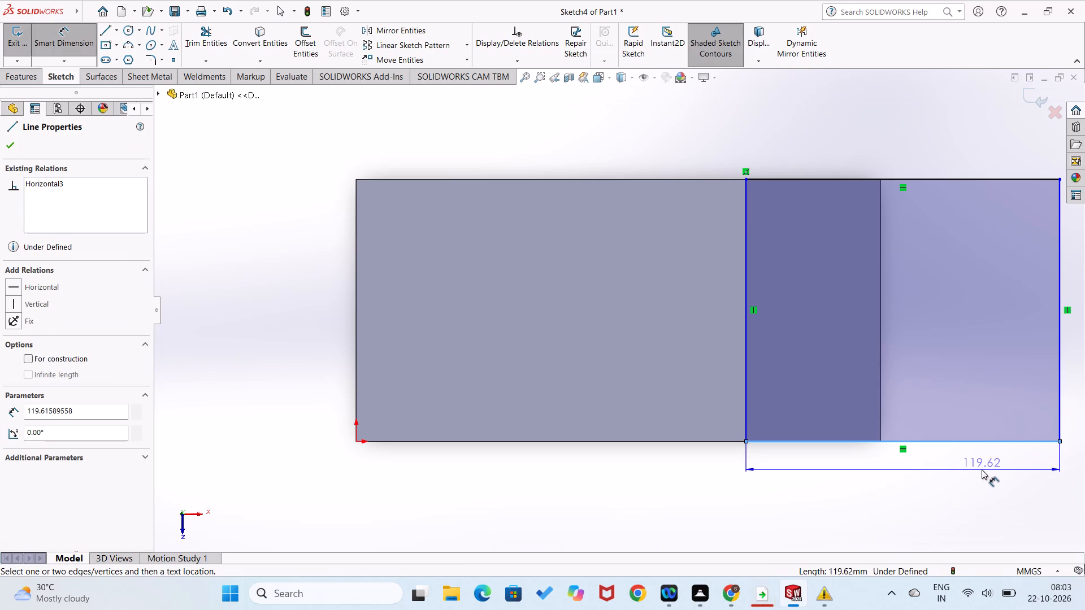
text(120)
key(Return)
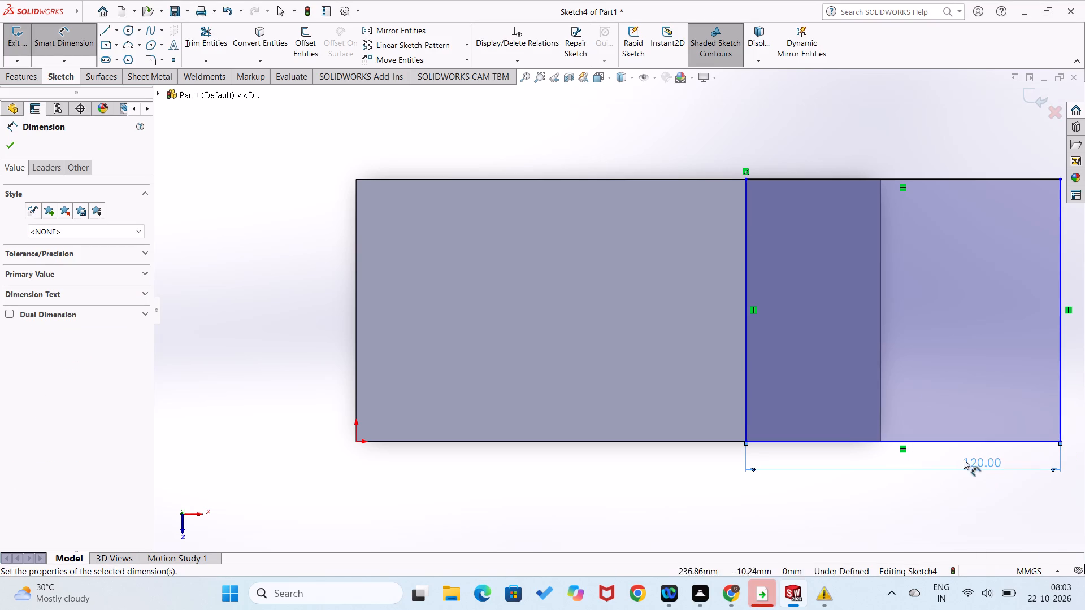
click(744, 332)
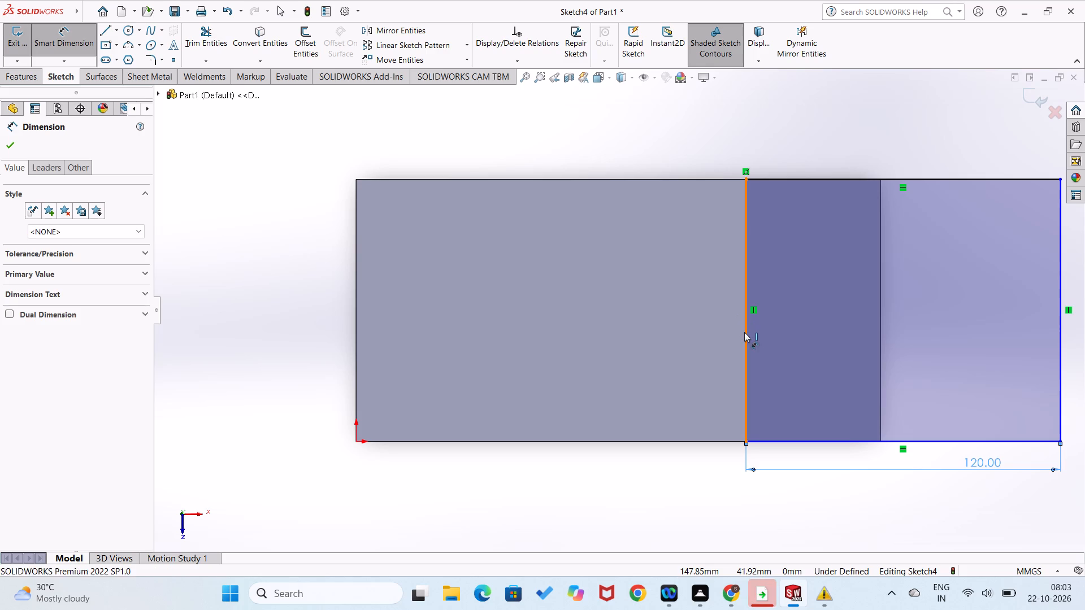
click(731, 335)
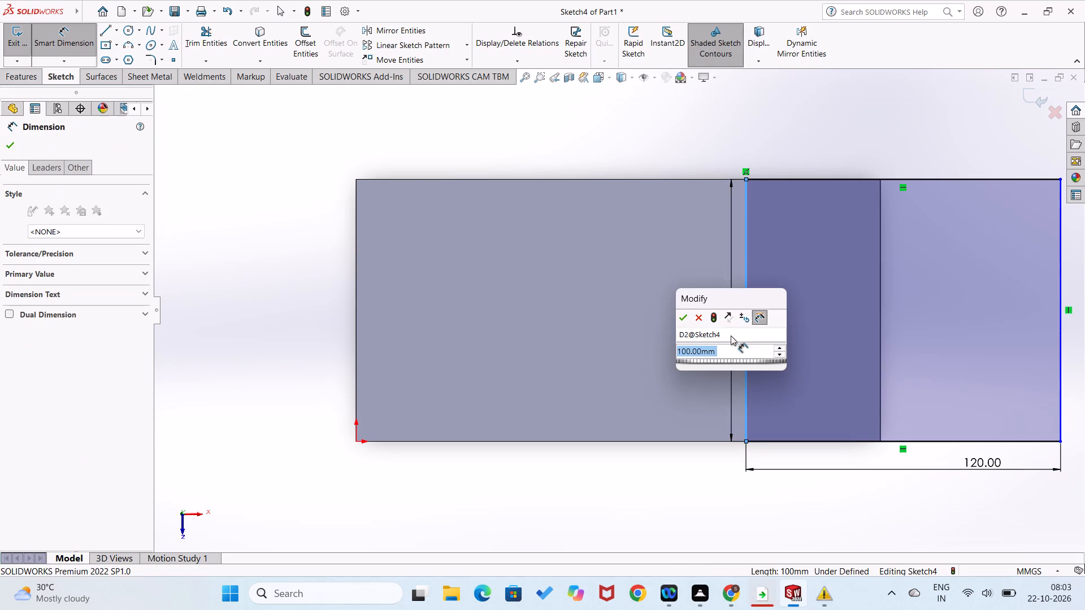
click(679, 313)
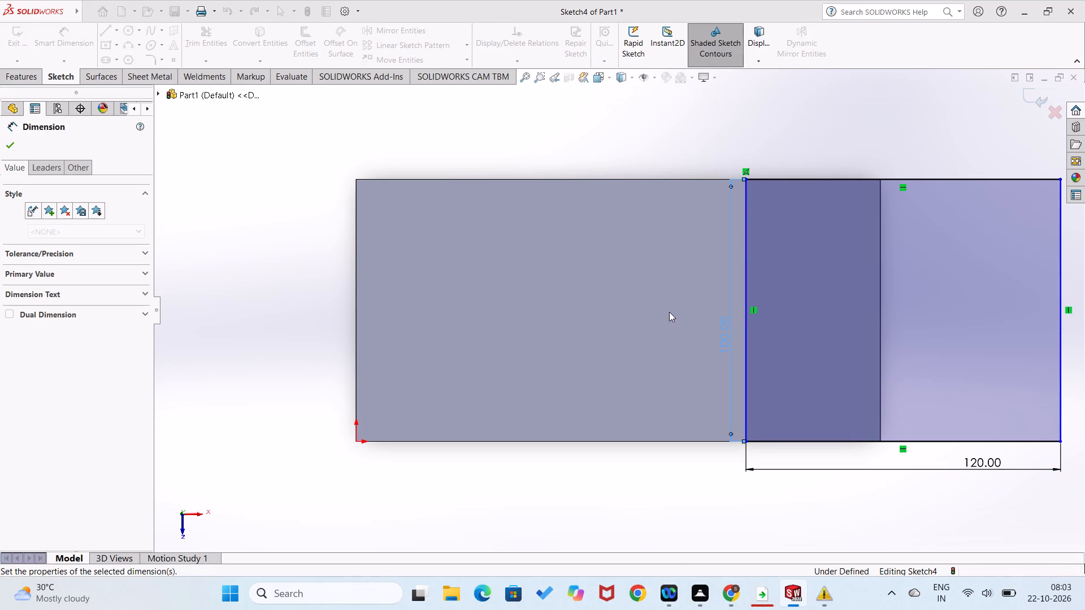
click(653, 124)
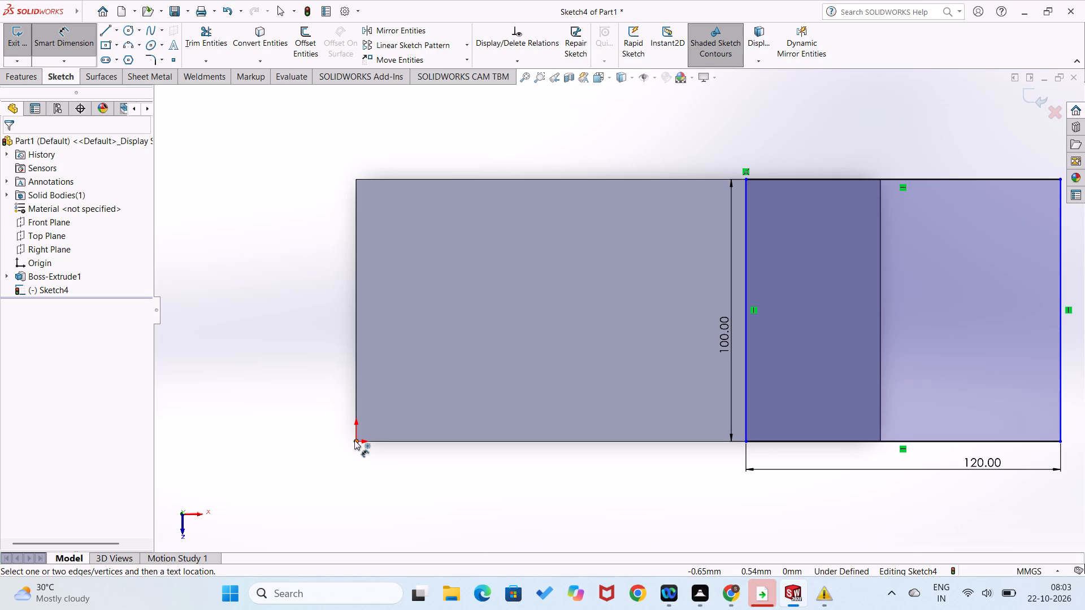
Dimension the horizontal distance from the origin to the rectangle's nearest corner, keeping the drawn value.
drag(354, 441, 357, 447)
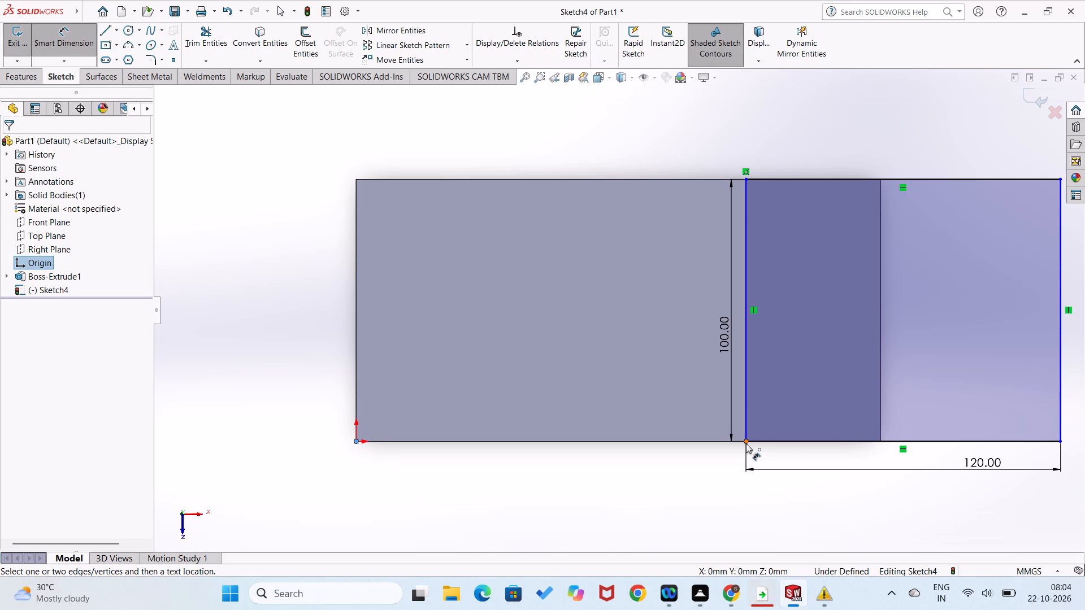
drag(746, 443, 742, 454)
click(692, 479)
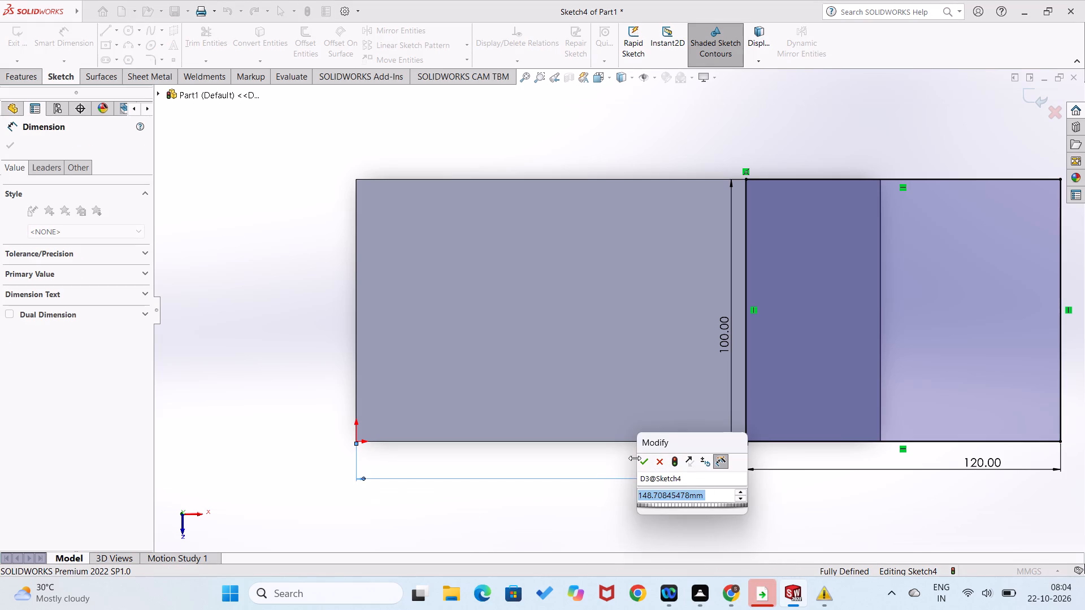
click(643, 460)
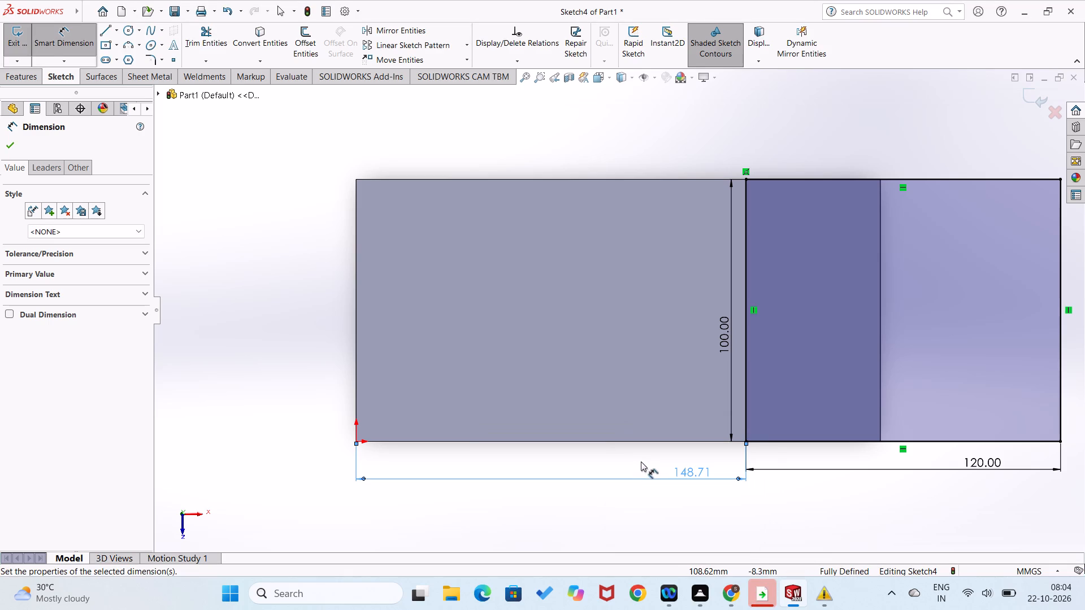
click(227, 292)
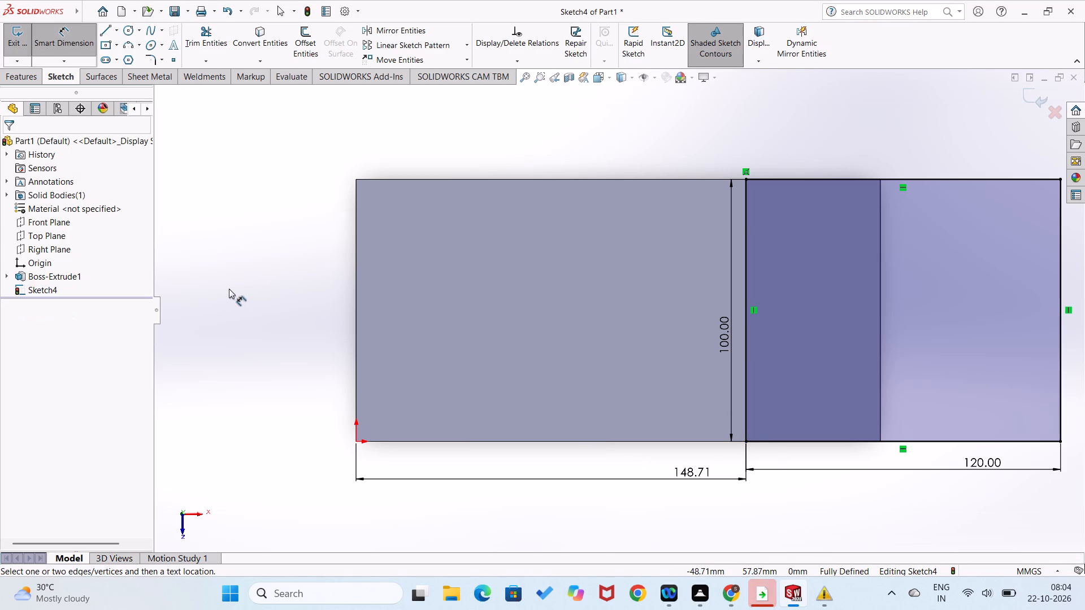
click(229, 286)
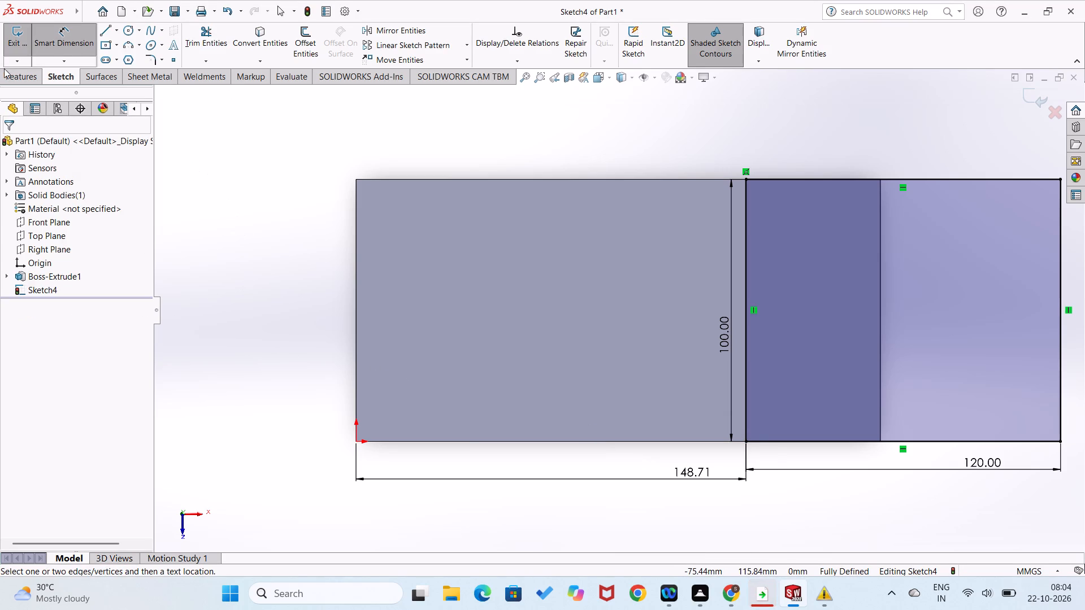
Extrude the 120 x 100 mm rectangle upward as a blind boss 100 mm deep, merged with the base block.
click(9, 76)
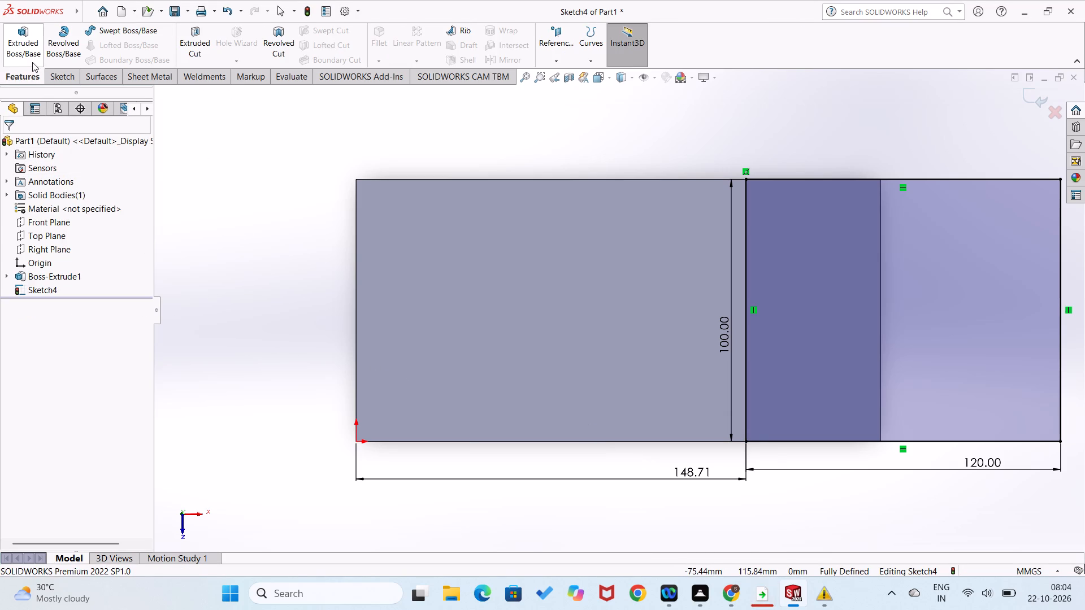
click(20, 51)
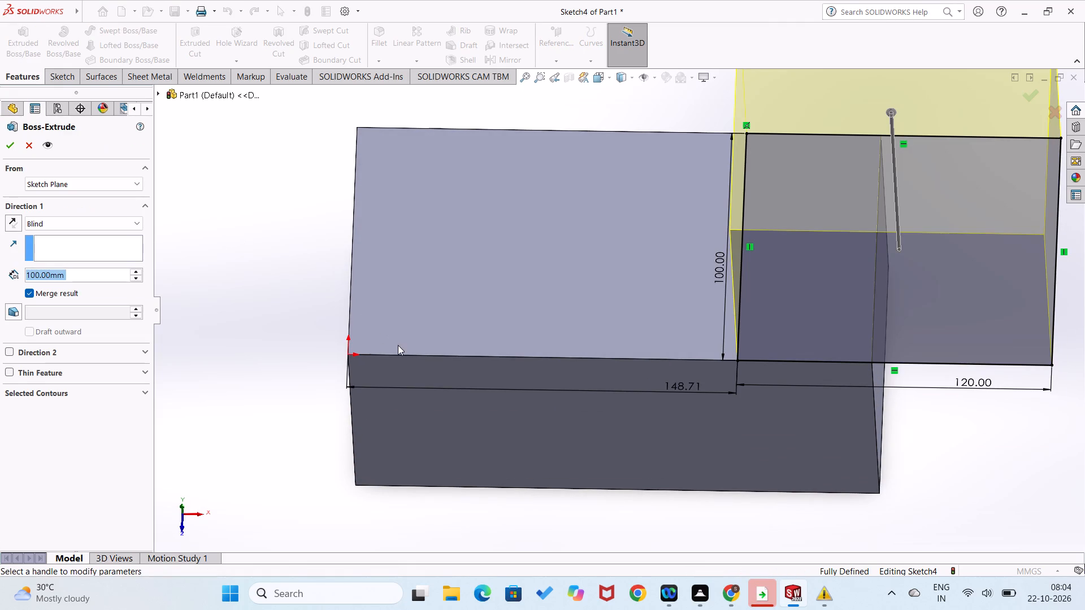
middle_drag(495, 415, 496, 337)
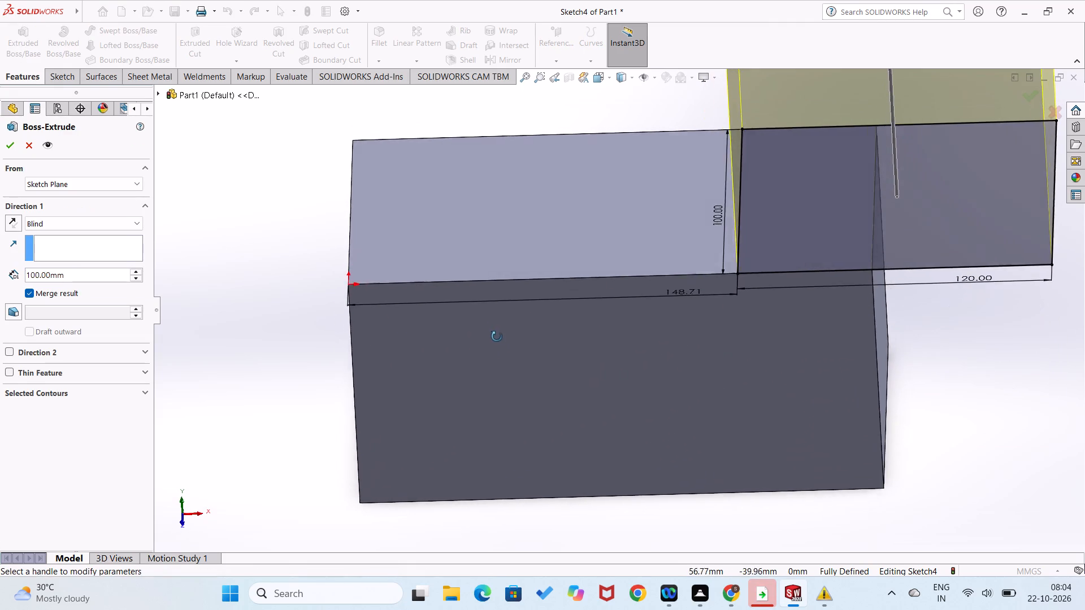
scroll(497, 334, up, 2)
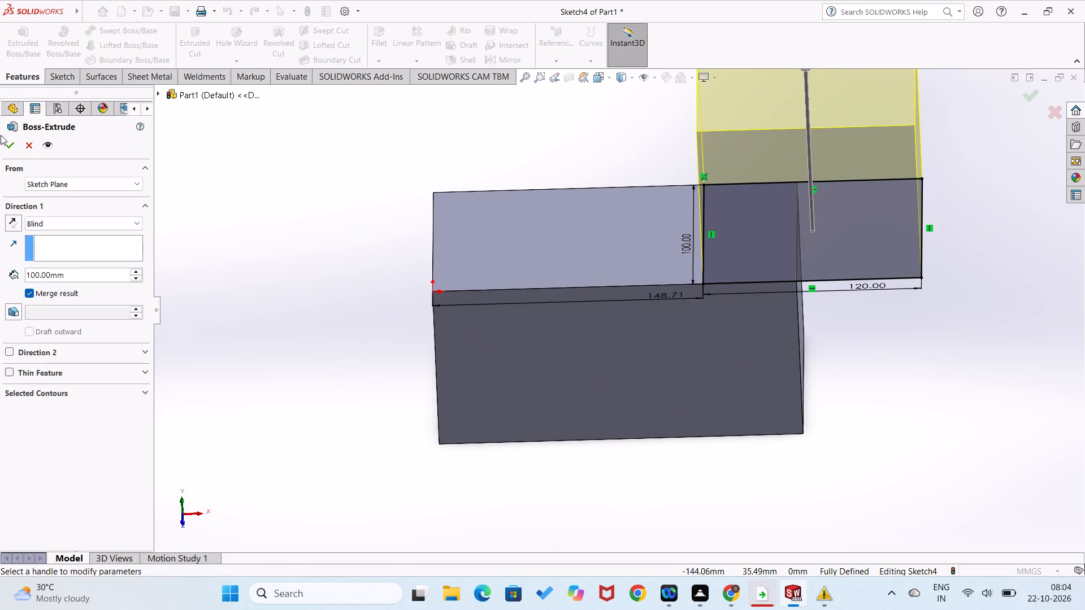
click(11, 142)
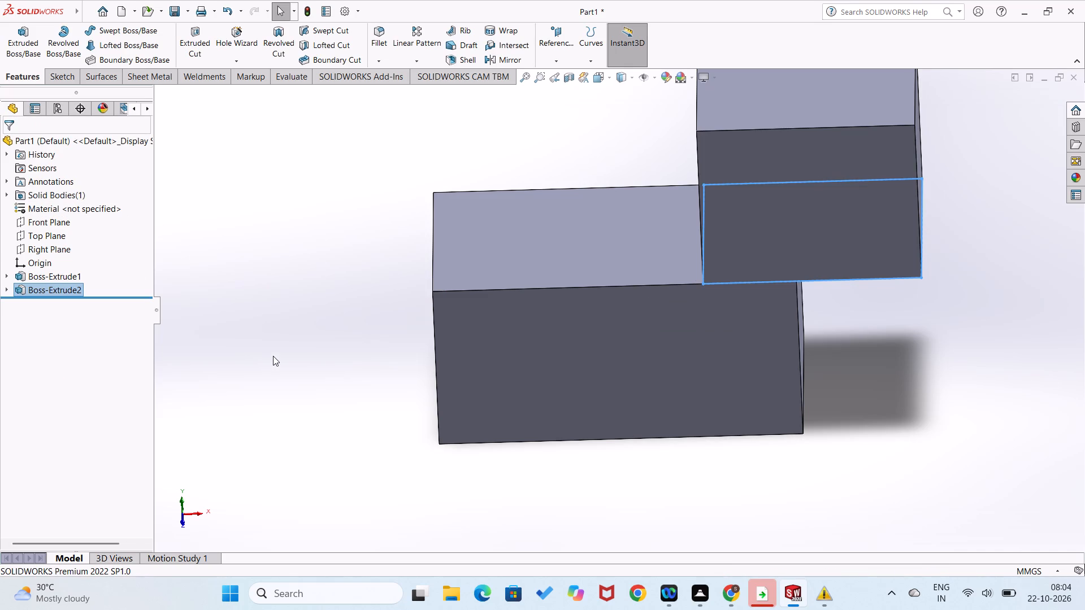
drag(336, 367, 335, 364)
drag(335, 364, 334, 360)
On the base block's exposed top face, sketch a corner rectangle about 67 by 100 mm starting at the origin.
right_click(496, 246)
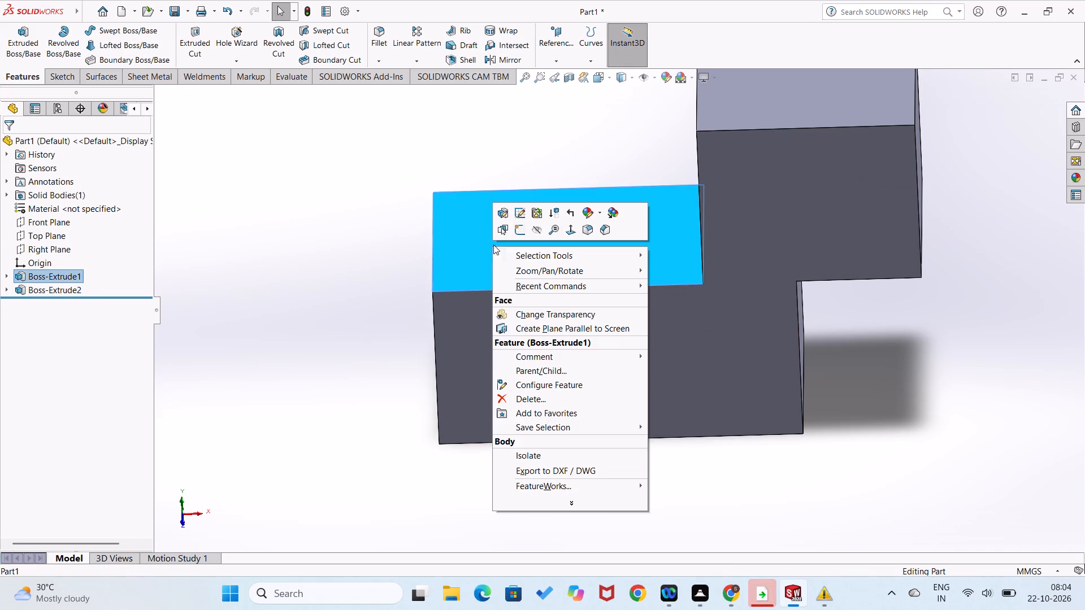
click(524, 232)
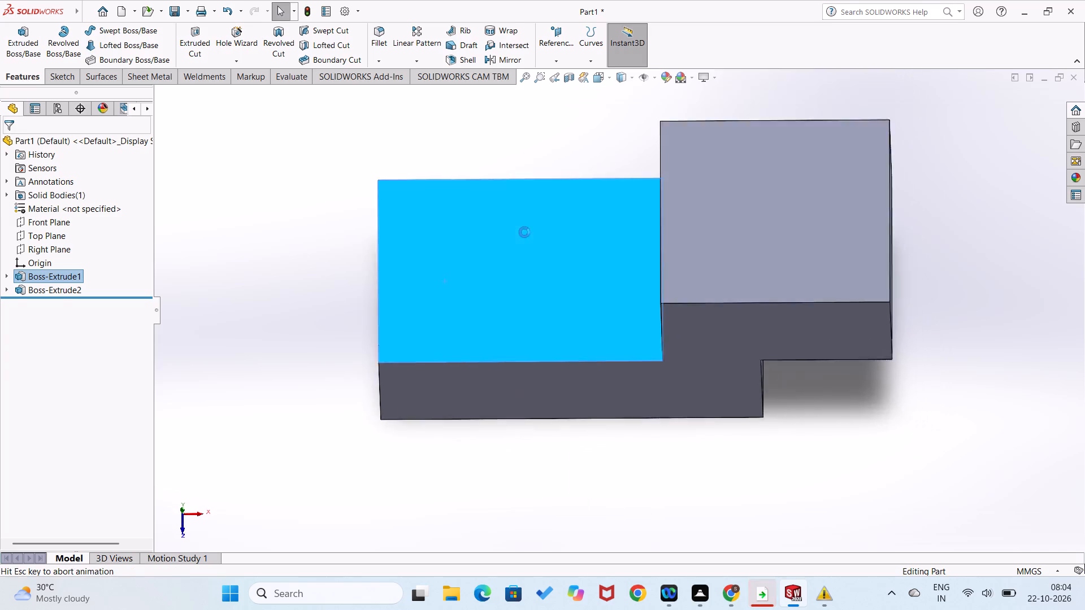
right_drag(300, 189, 254, 355)
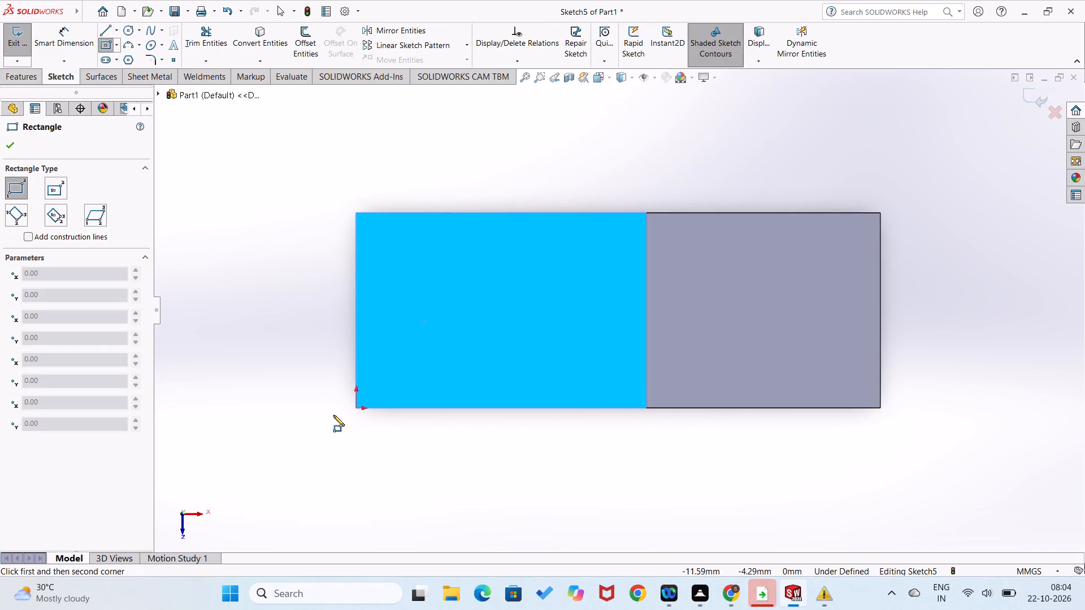
click(356, 409)
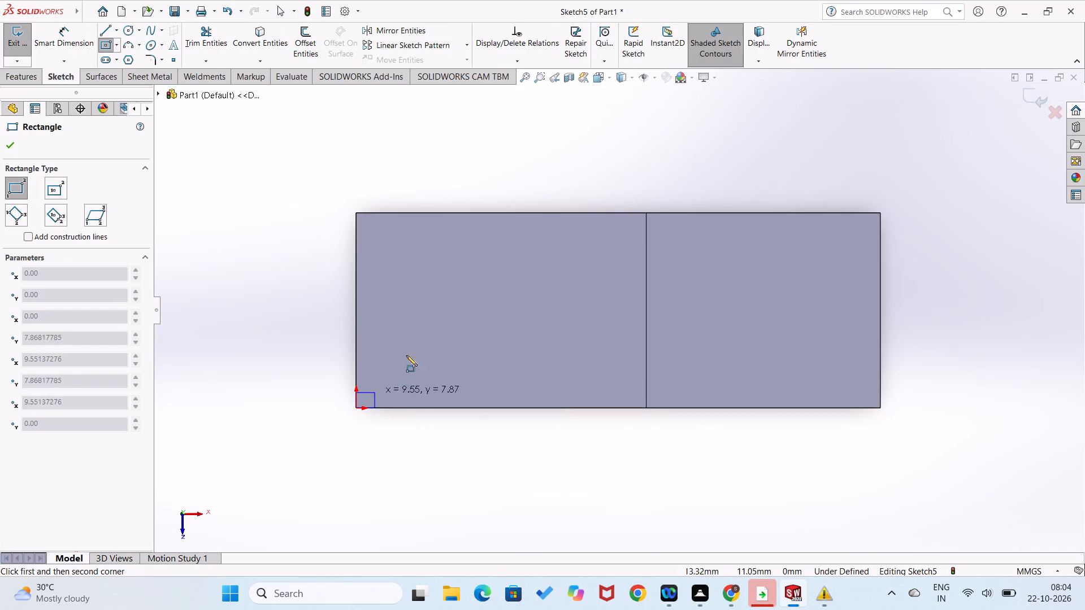
click(488, 211)
Dimension the new rectangle's length along X as 60 mm.
right_drag(186, 312, 190, 194)
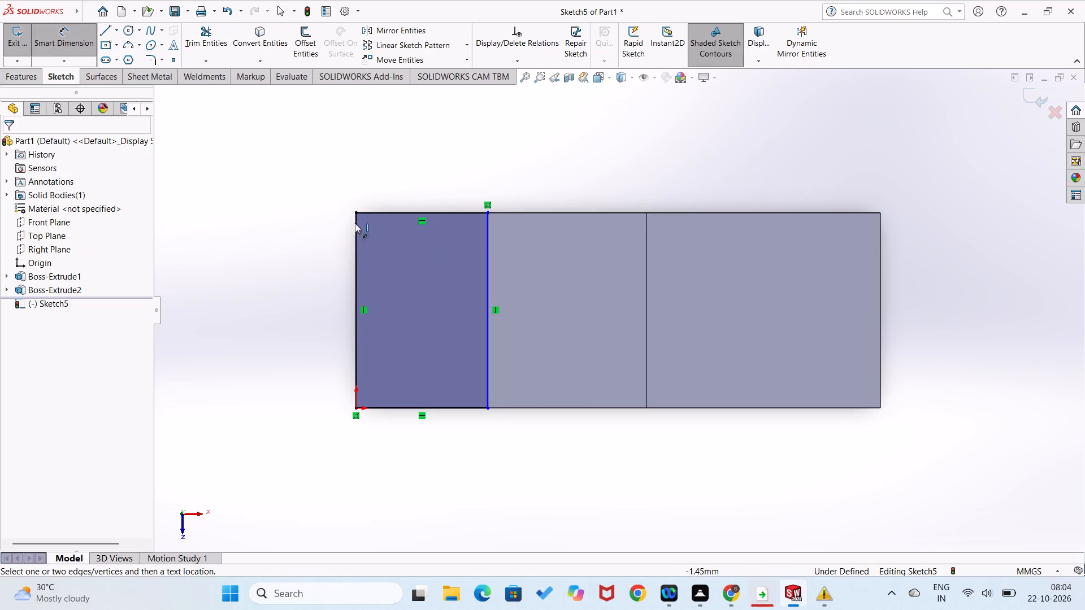
click(375, 211)
click(379, 189)
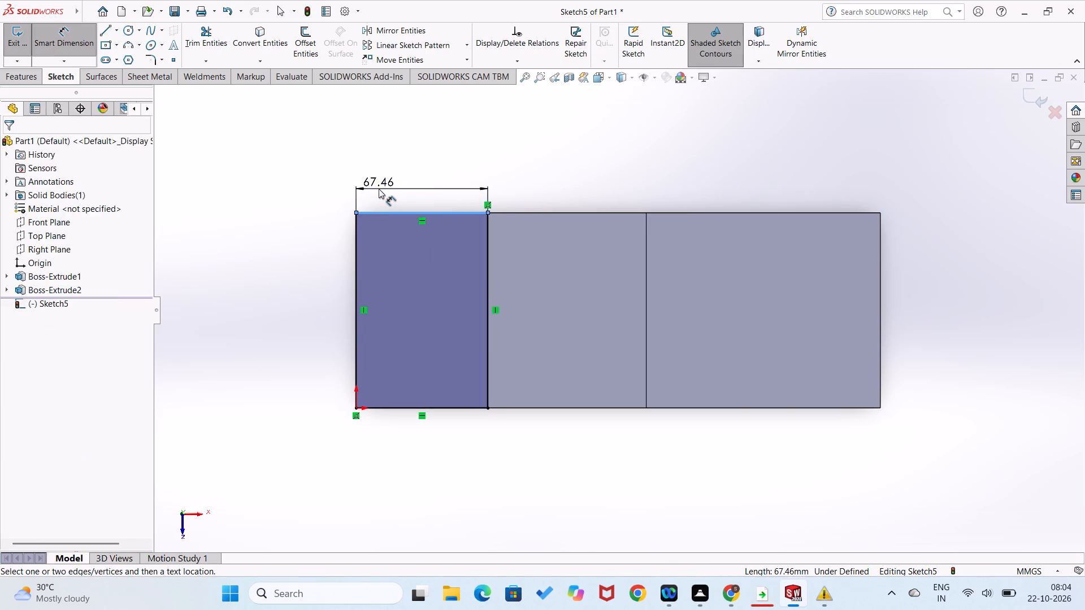
text(60)
key(Return)
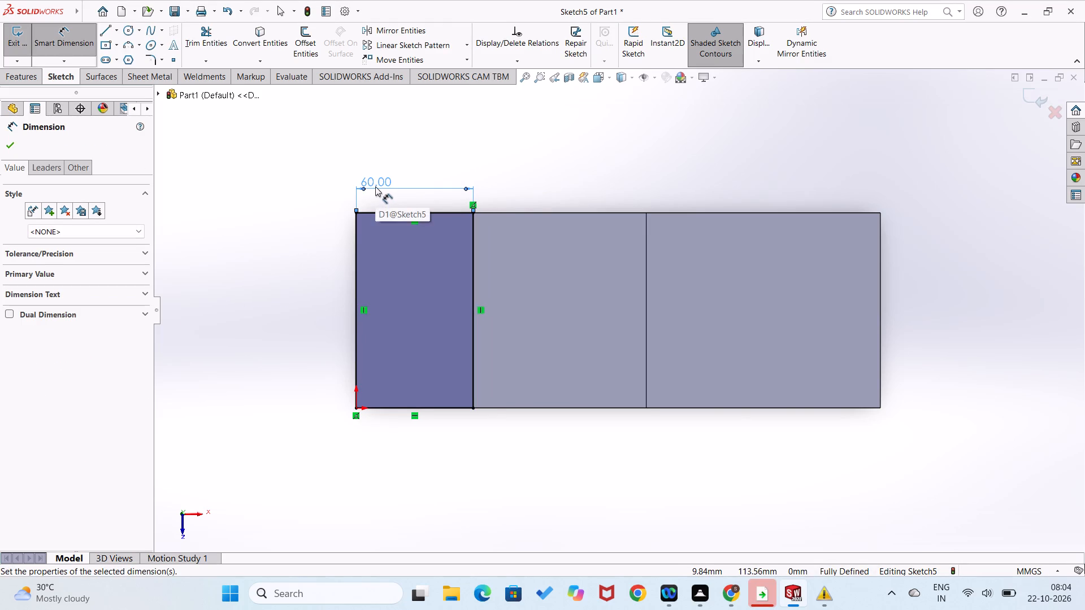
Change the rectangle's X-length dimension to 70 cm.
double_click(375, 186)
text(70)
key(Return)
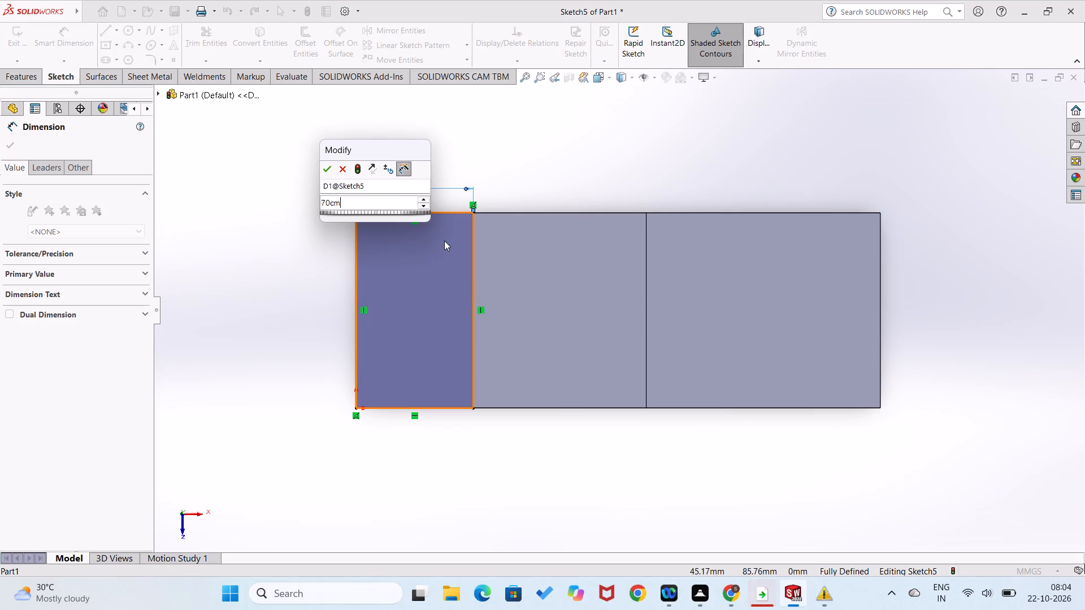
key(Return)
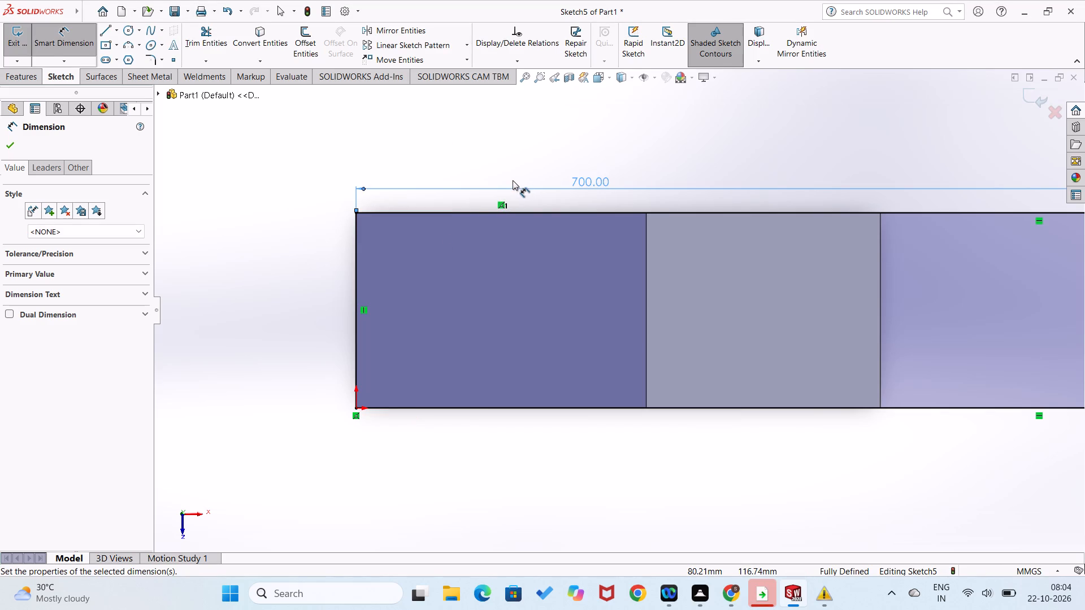
Set the rectangle's X-length dimension to 70 mm.
scroll(513, 180, up, 6)
middle_drag(575, 241, 572, 136)
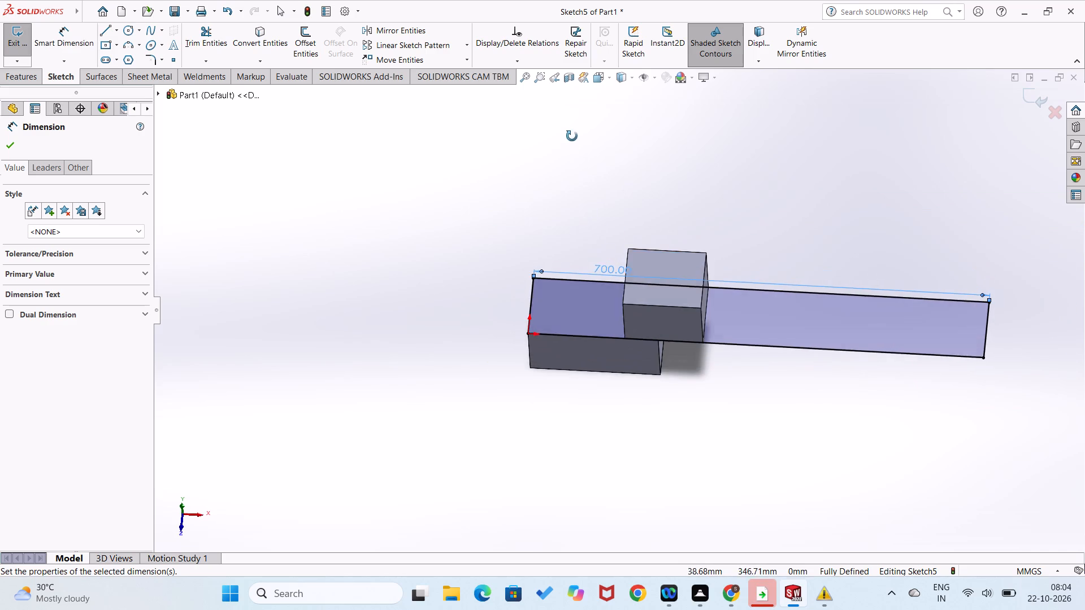
middle_drag(572, 136, 609, 223)
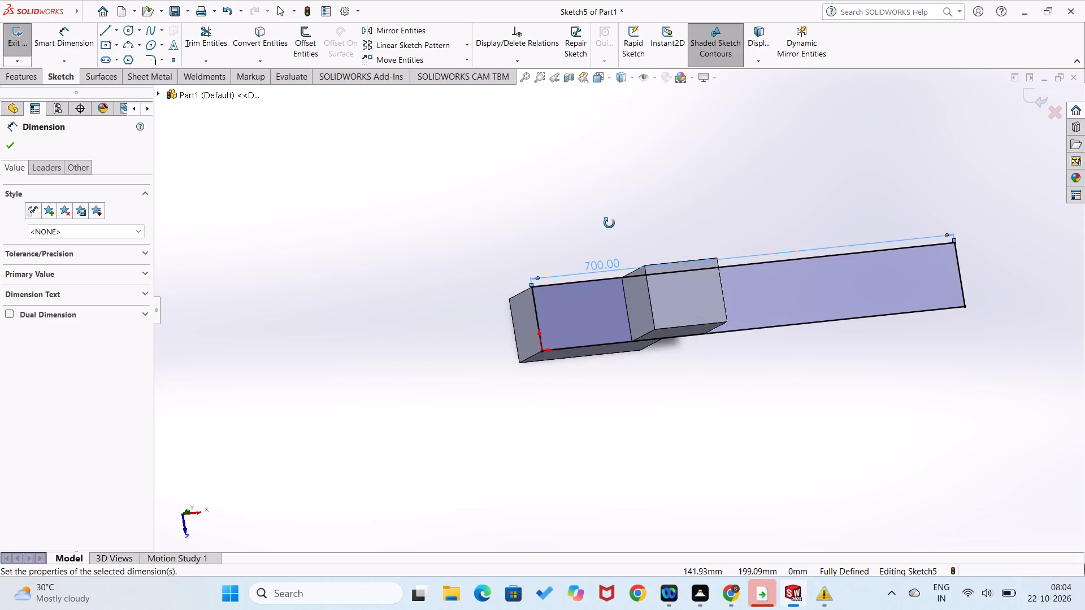
middle_drag(609, 223, 610, 224)
double_click(605, 259)
click(605, 259)
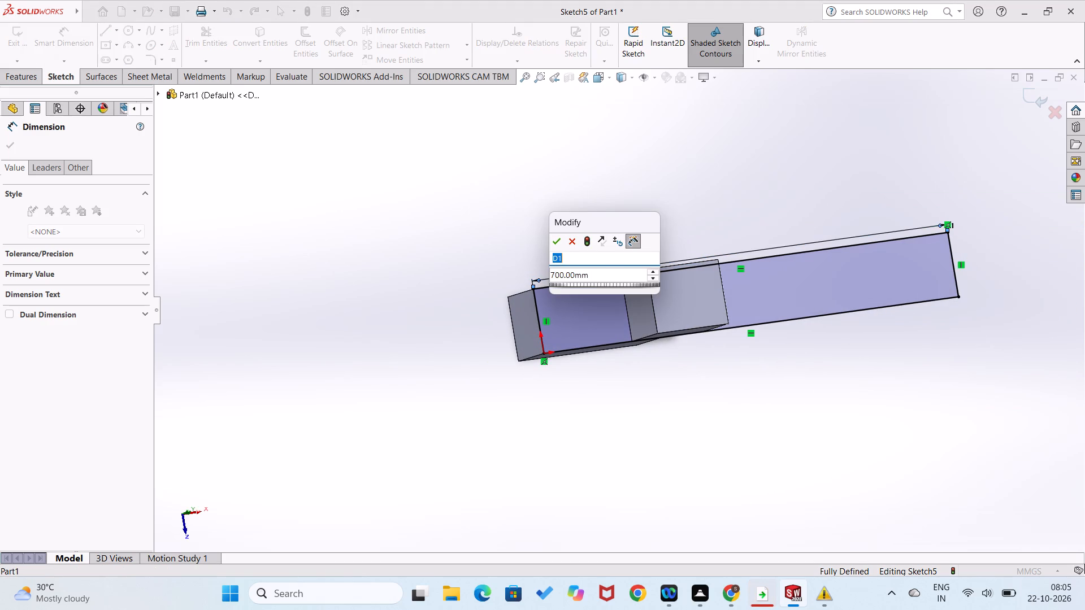
drag(607, 277, 586, 277)
text(70)
key(Return)
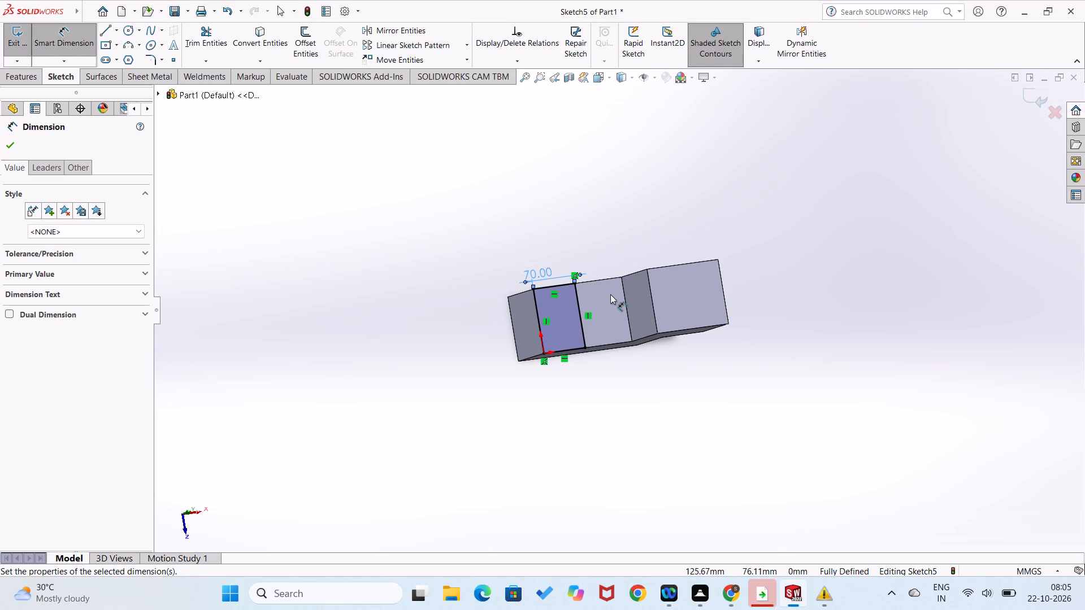
key(ctrl+8)
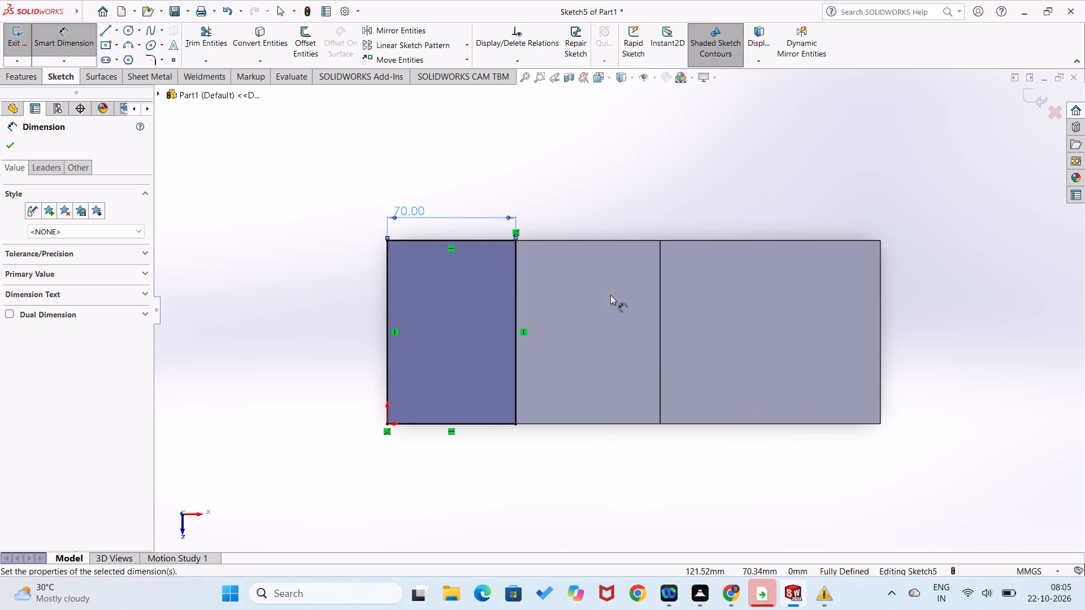
click(321, 269)
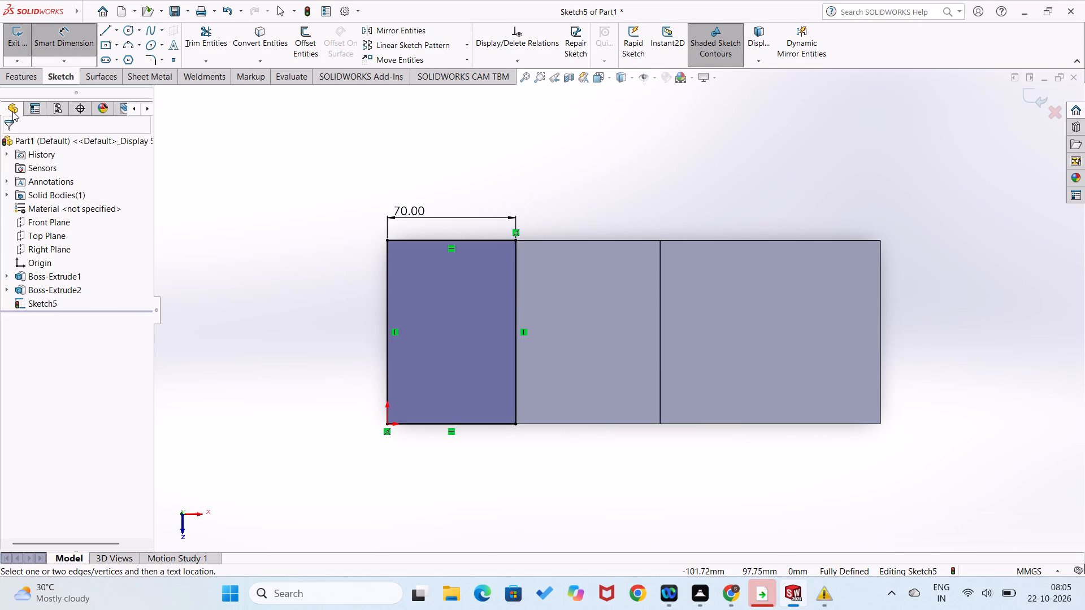
Extrude the 70 mm rectangle upward as a blind boss 100 mm deep, merged with the base block.
click(18, 73)
click(22, 56)
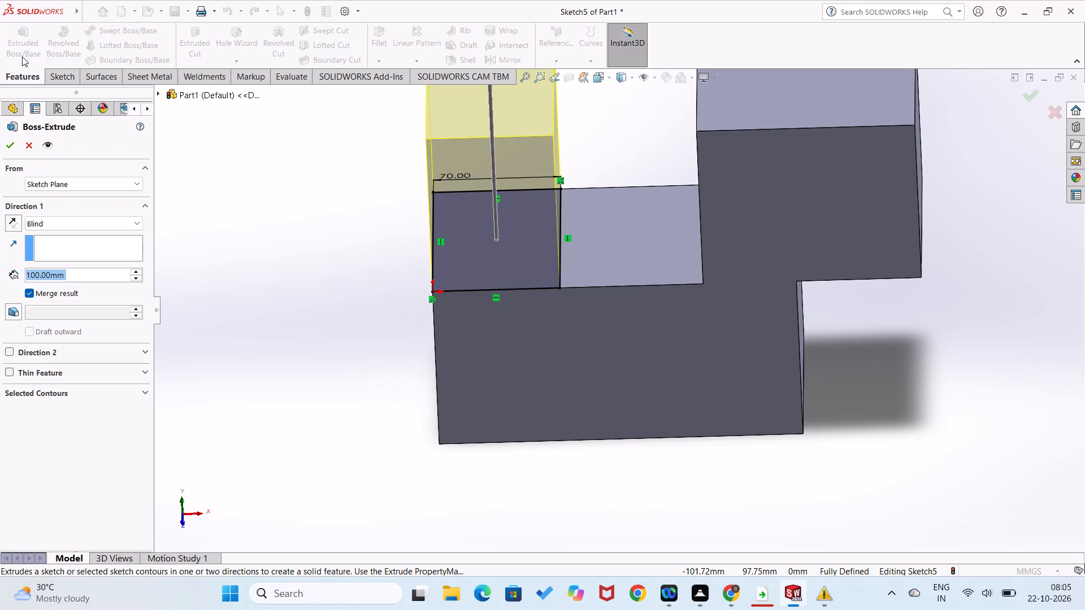
click(9, 144)
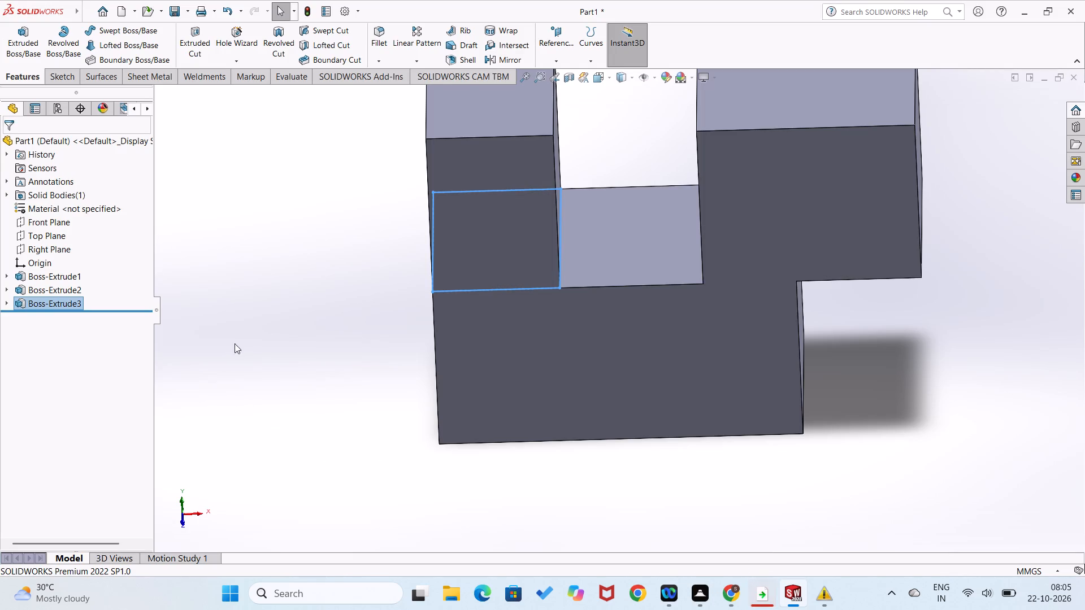
Undo the extrusion of the 70 mm block to return to editing its sketch.
click(248, 335)
middle_drag(255, 341, 302, 312)
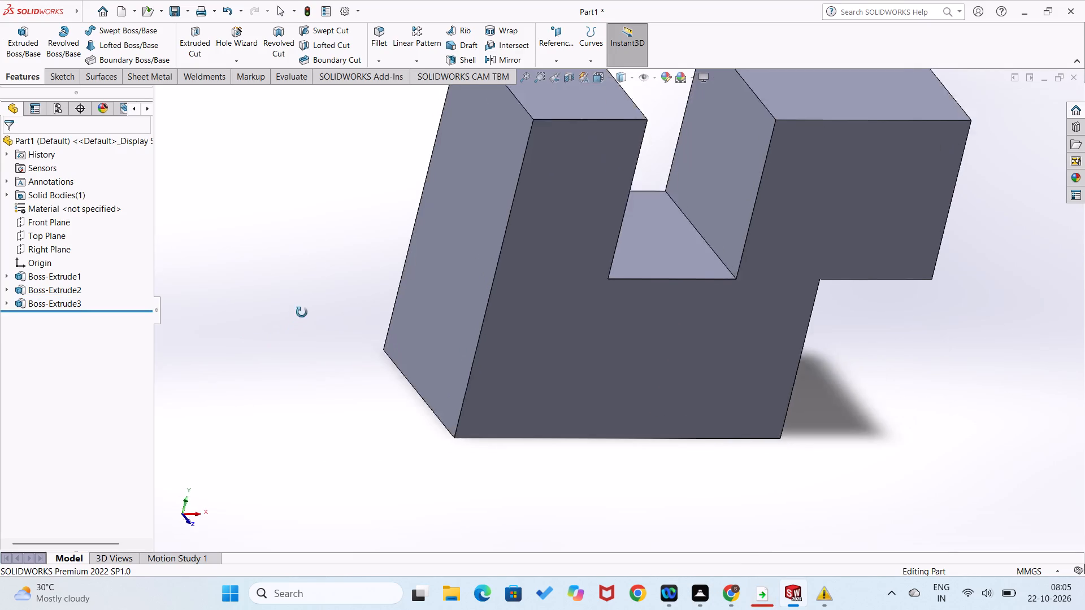
middle_drag(302, 312, 257, 286)
scroll(263, 278, up, 1)
key(ctrl+z)
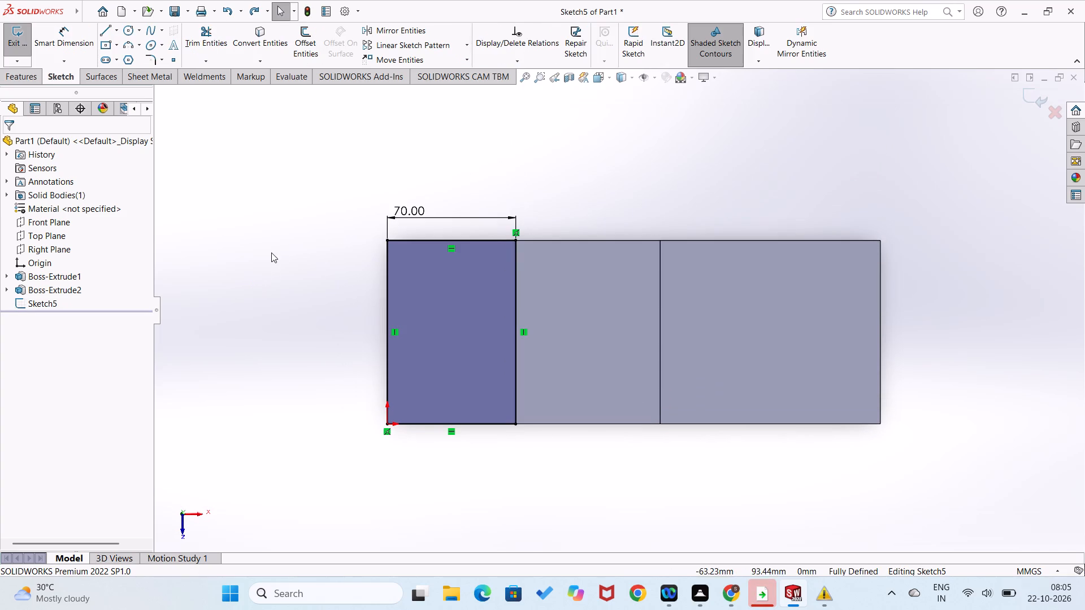
Delete the vertical edge of the 70 mm rectangle that passes through the origin.
right_drag(322, 204, 287, 346)
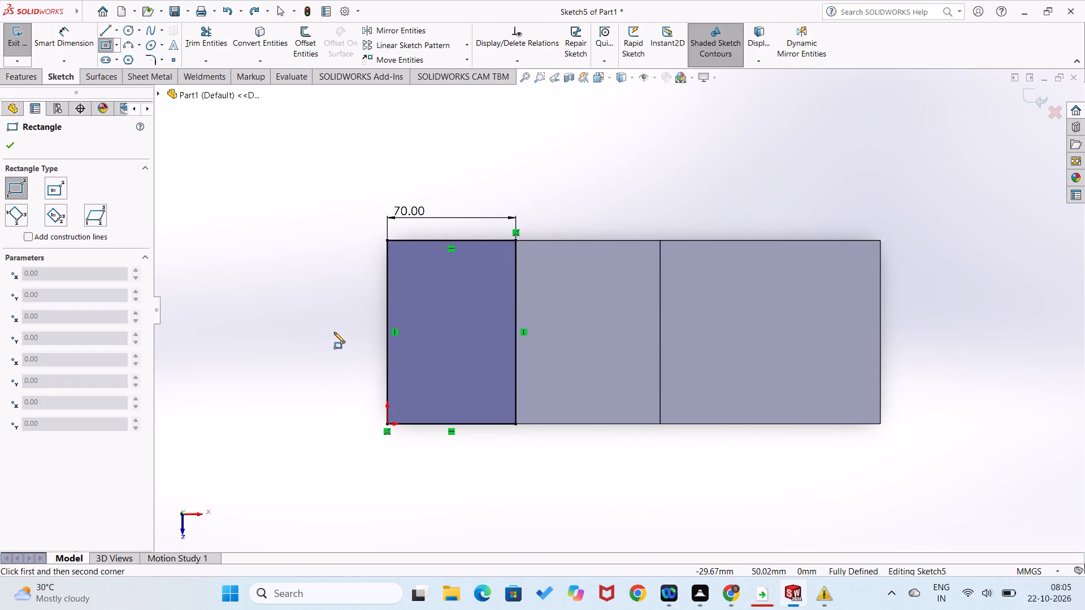
key(Escape)
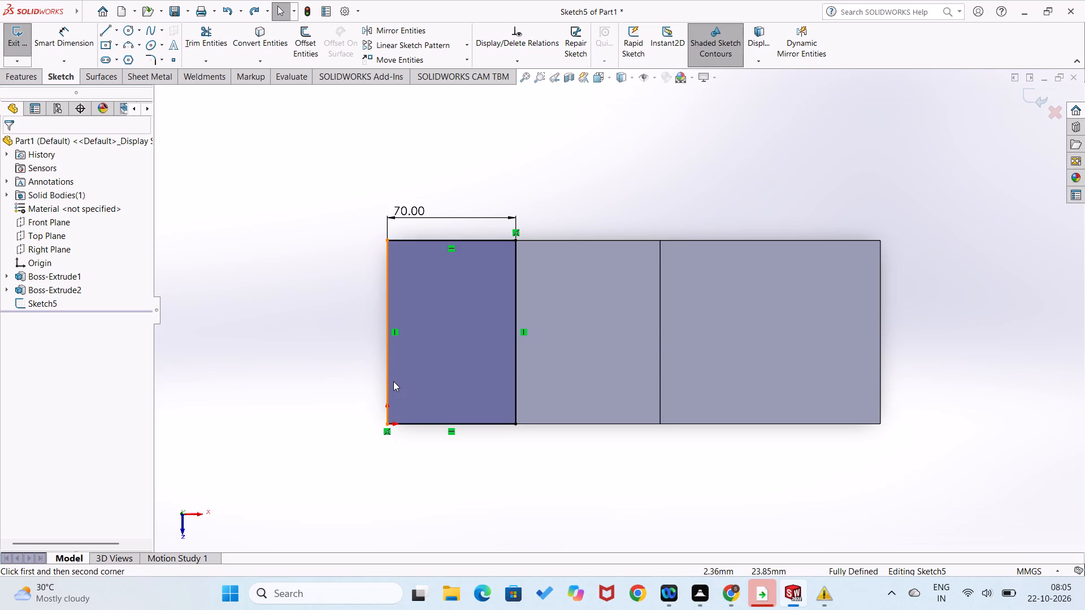
click(386, 383)
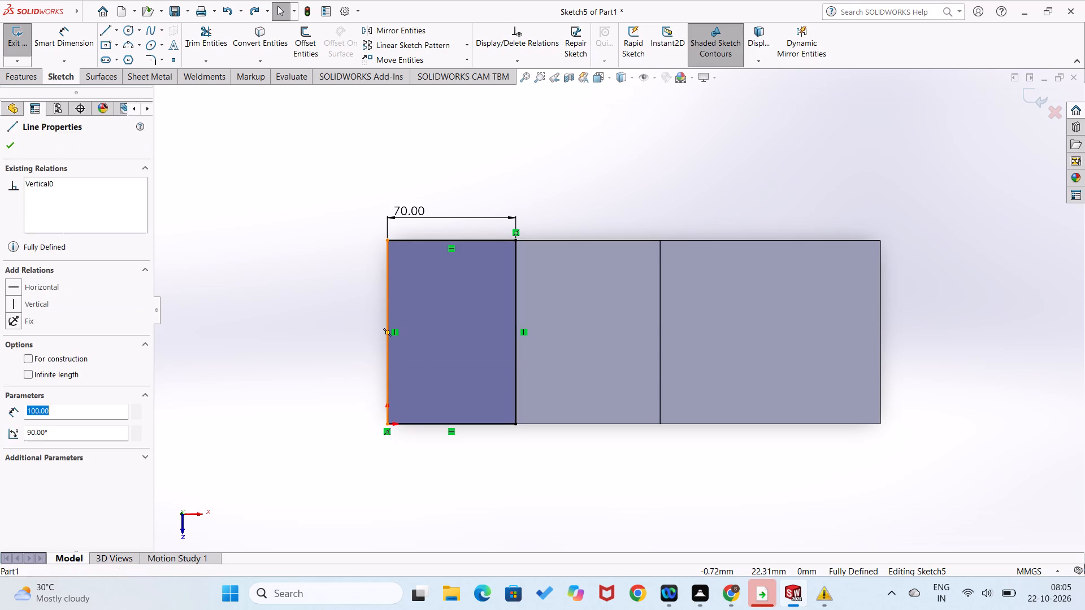
key(Delete)
Extend the open profile outward past the base with three connected lines, about 47 mm along X, from the origin back to the rectangle's other corner.
right_drag(354, 380, 268, 432)
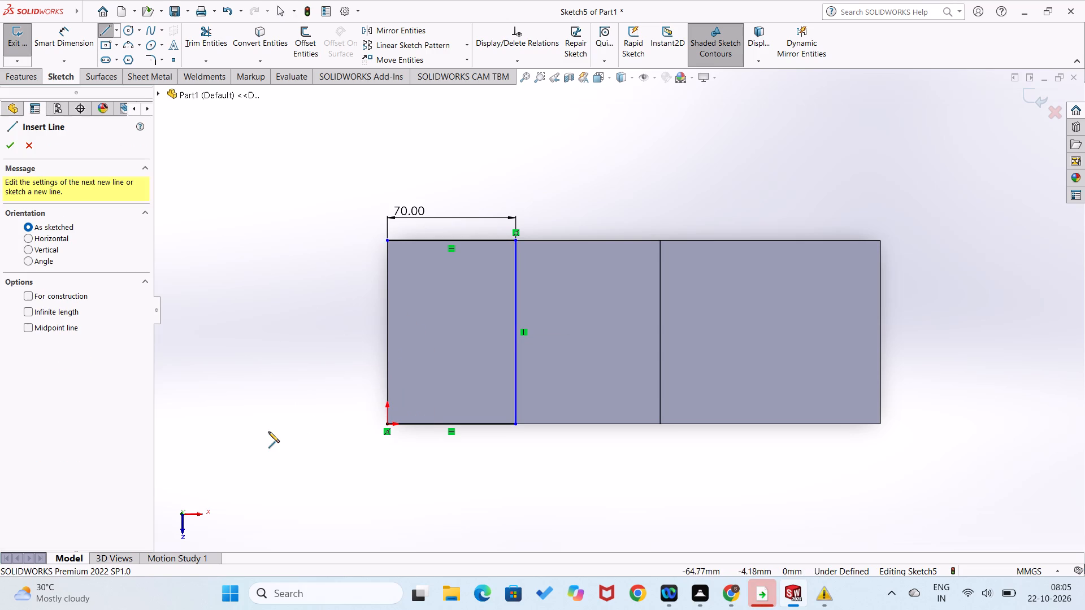
click(387, 423)
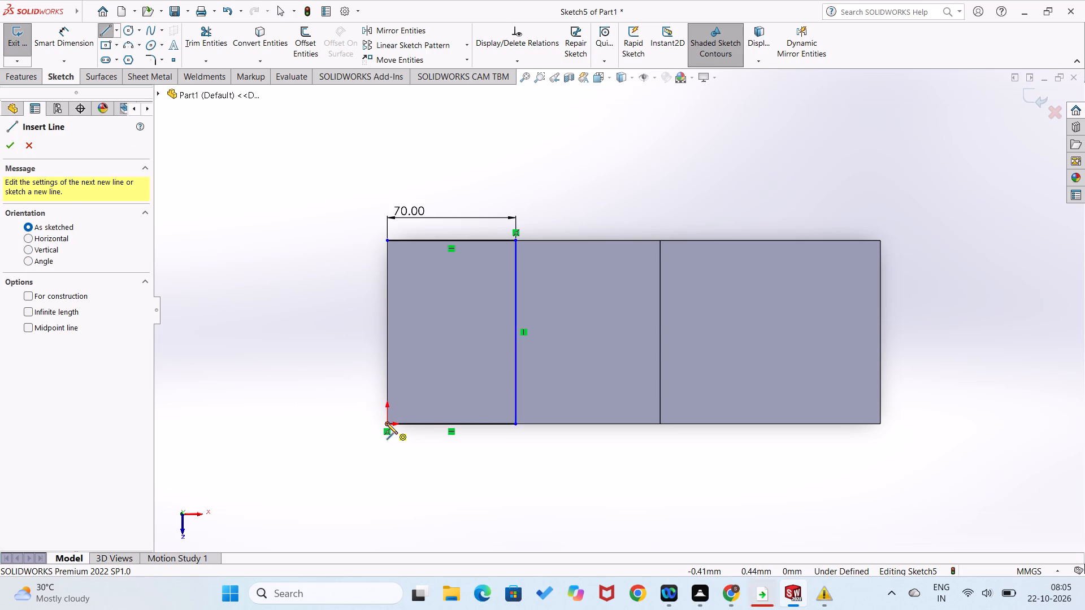
click(301, 422)
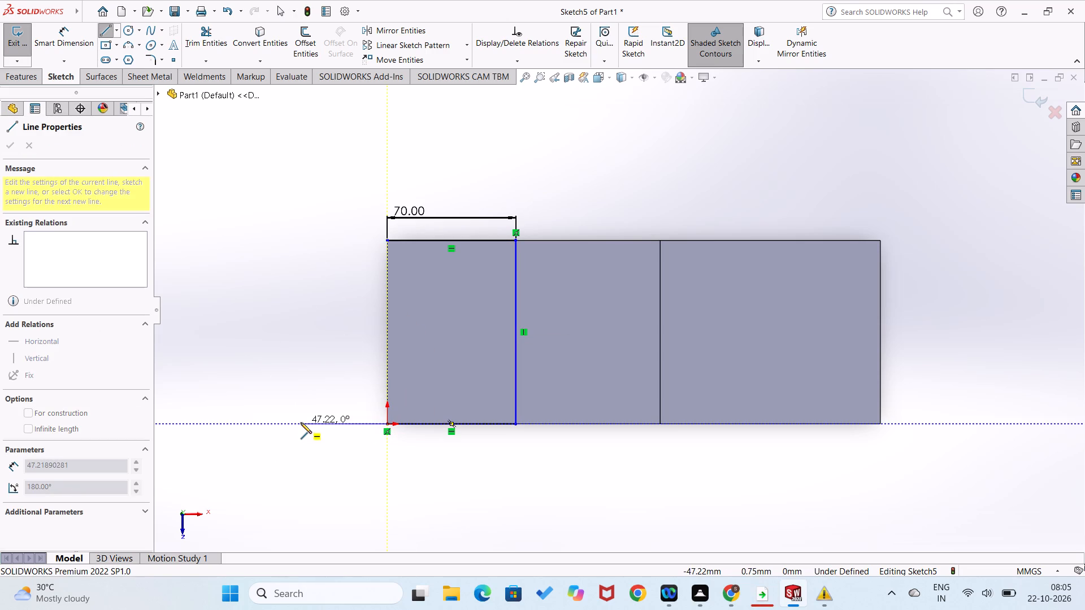
click(301, 239)
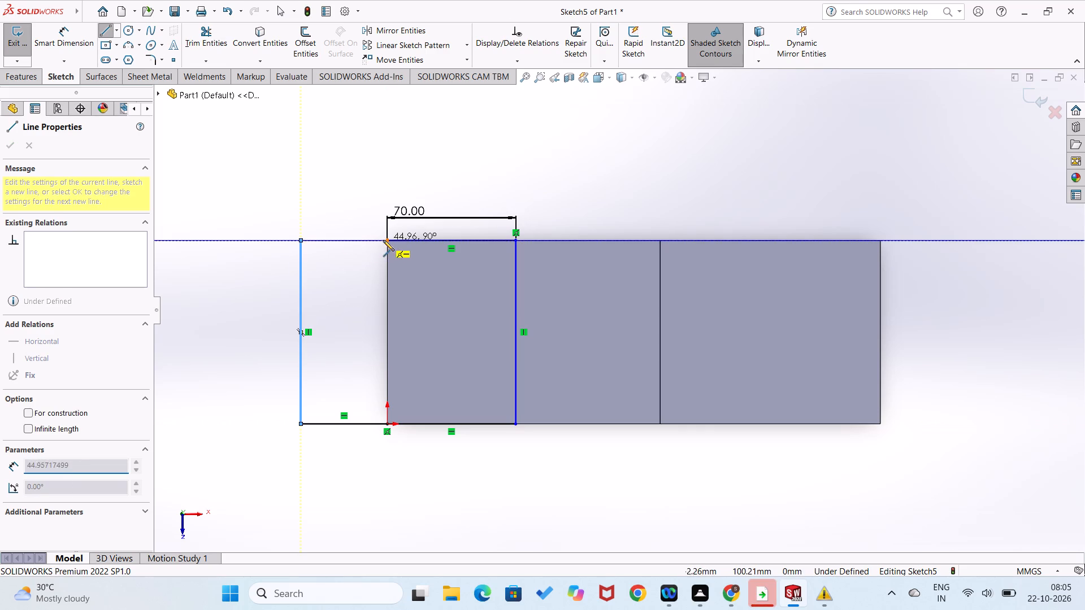
click(385, 239)
Dimension the extension's horizontal line that starts at the origin as 50 mm.
right_drag(238, 285, 237, 190)
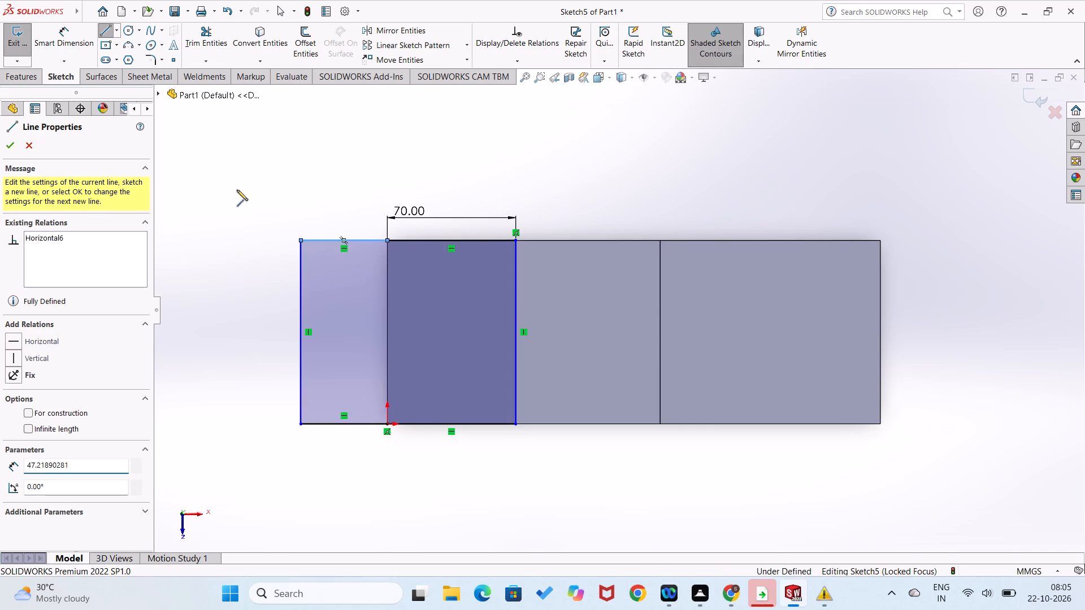
right_drag(237, 190, 244, 165)
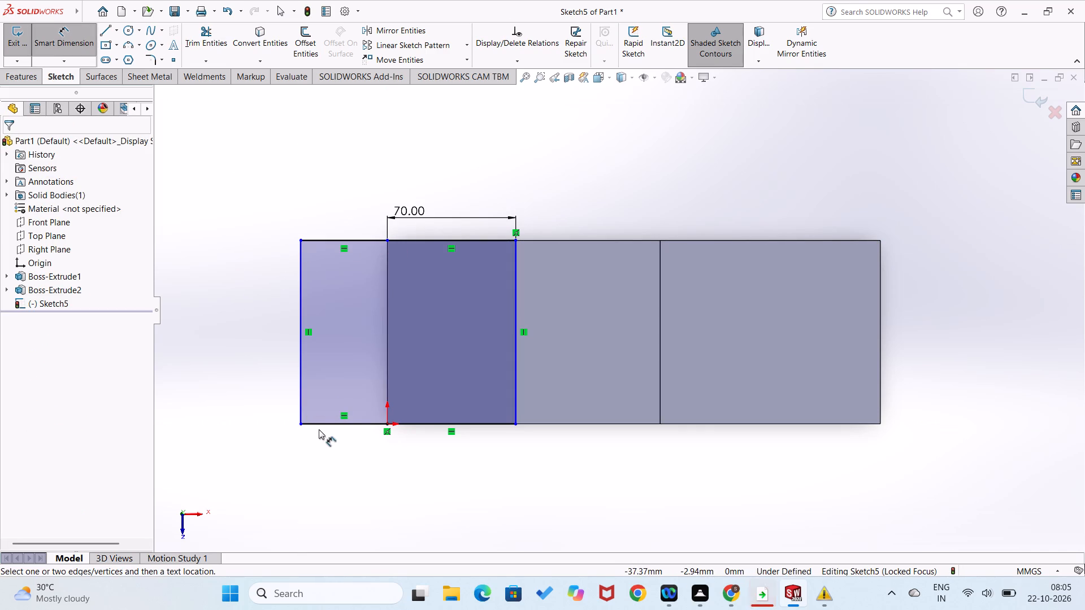
click(324, 422)
click(330, 442)
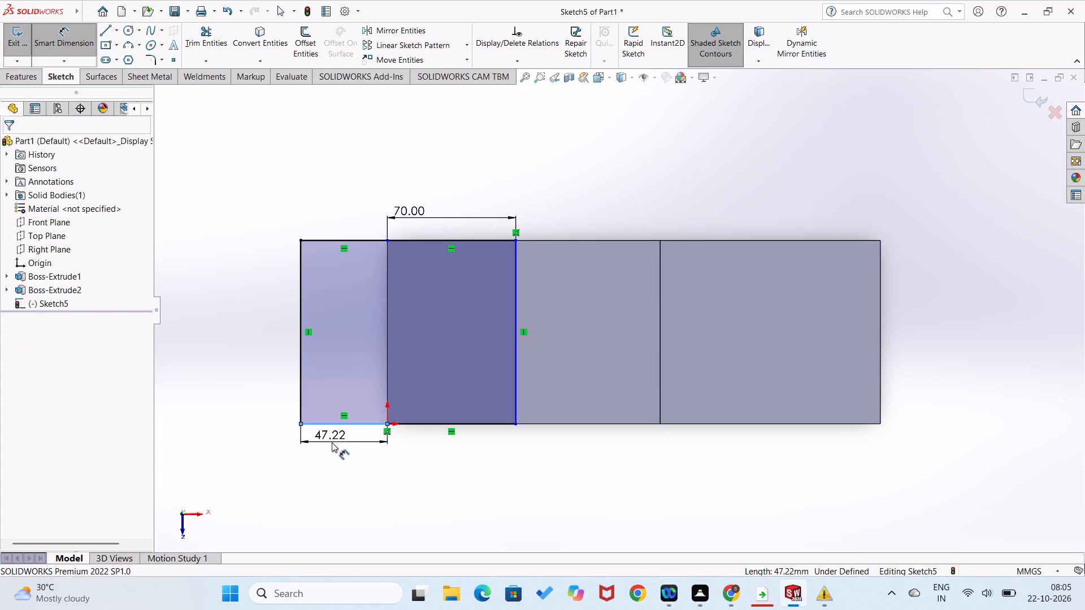
text(50)
key(Return)
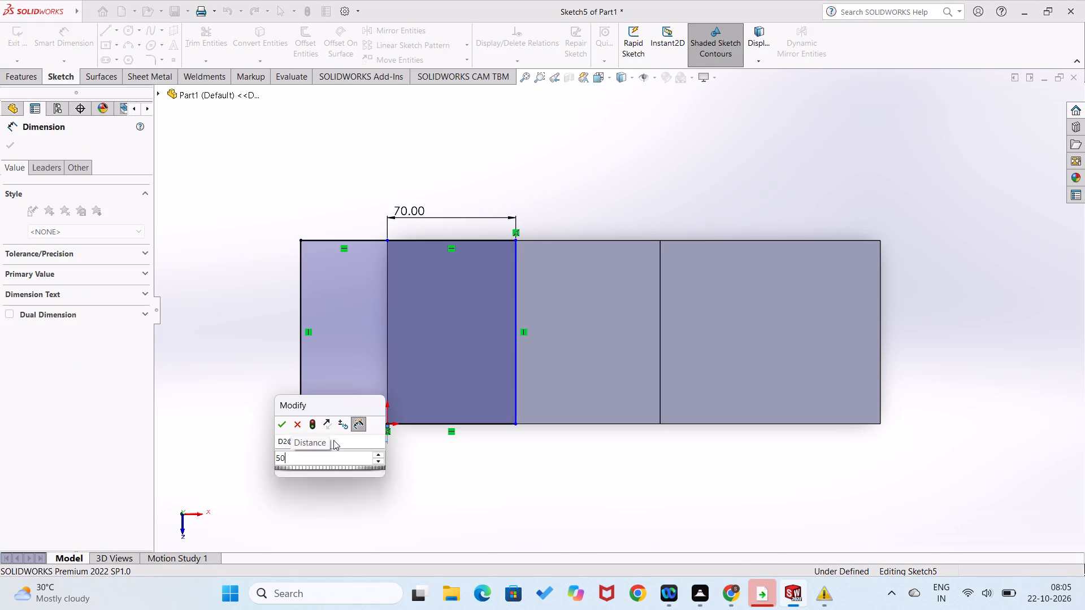
click(313, 464)
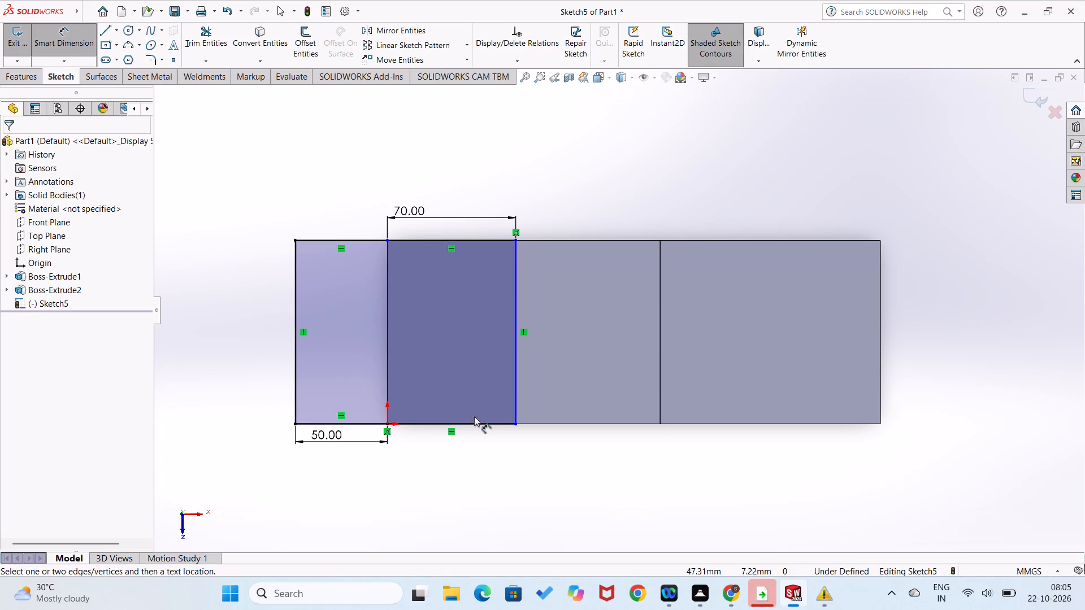
Dimension the original rectangle's horizontal edge at the origin as 70 mm.
click(475, 424)
click(472, 451)
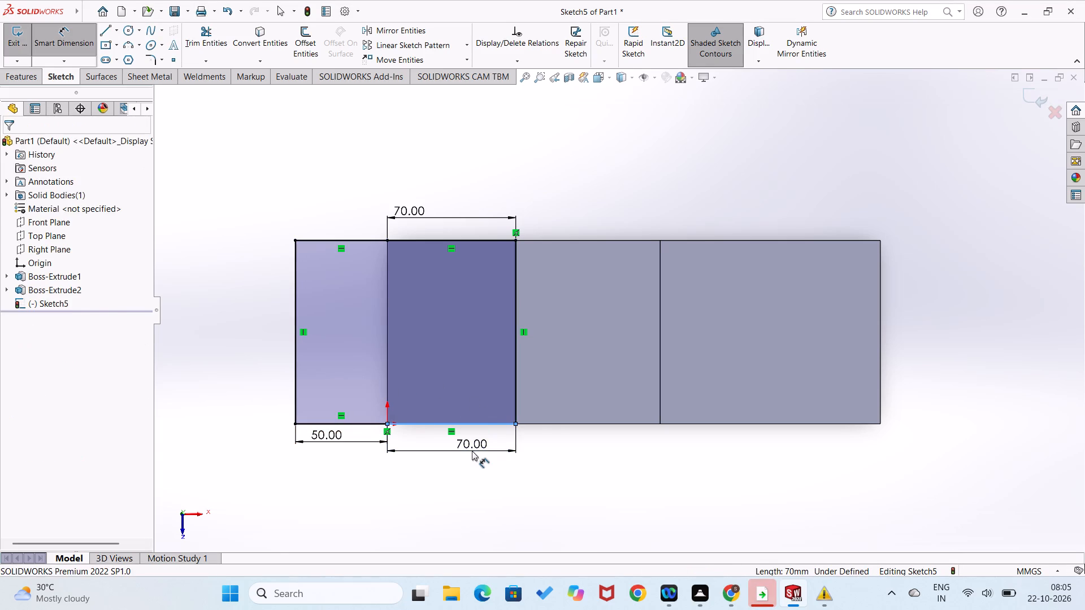
click(420, 432)
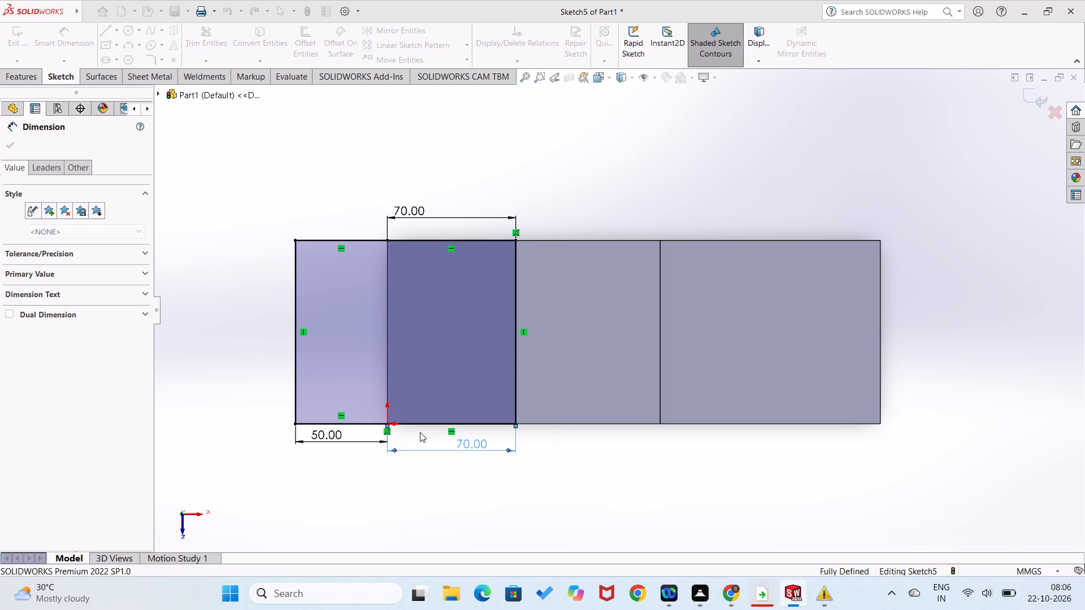
click(201, 302)
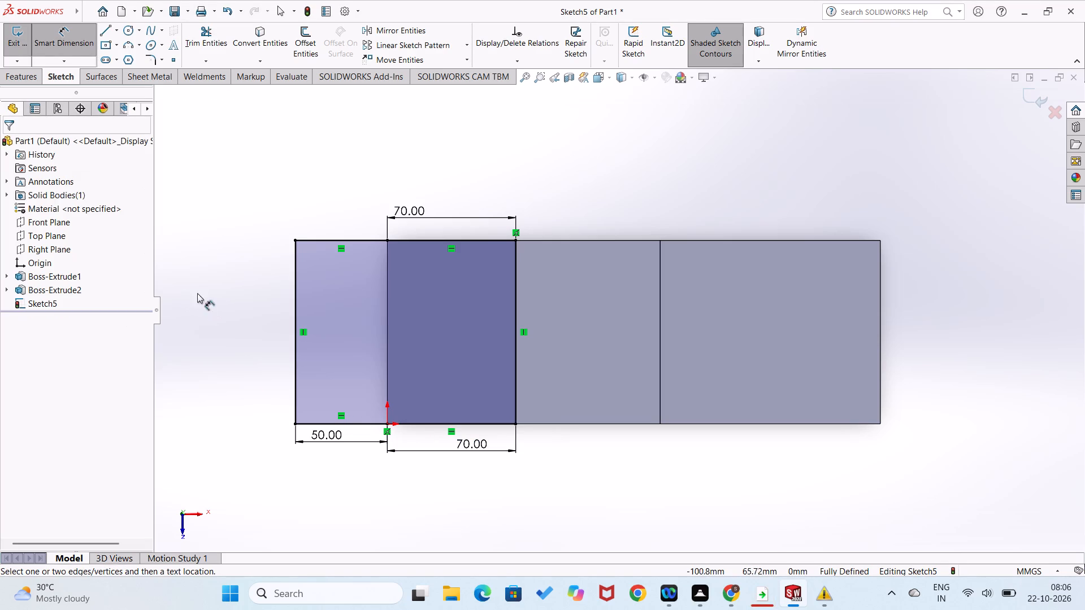
Extrude the extended profile upward as a blind boss 100 mm deep, merged with the base block.
click(25, 73)
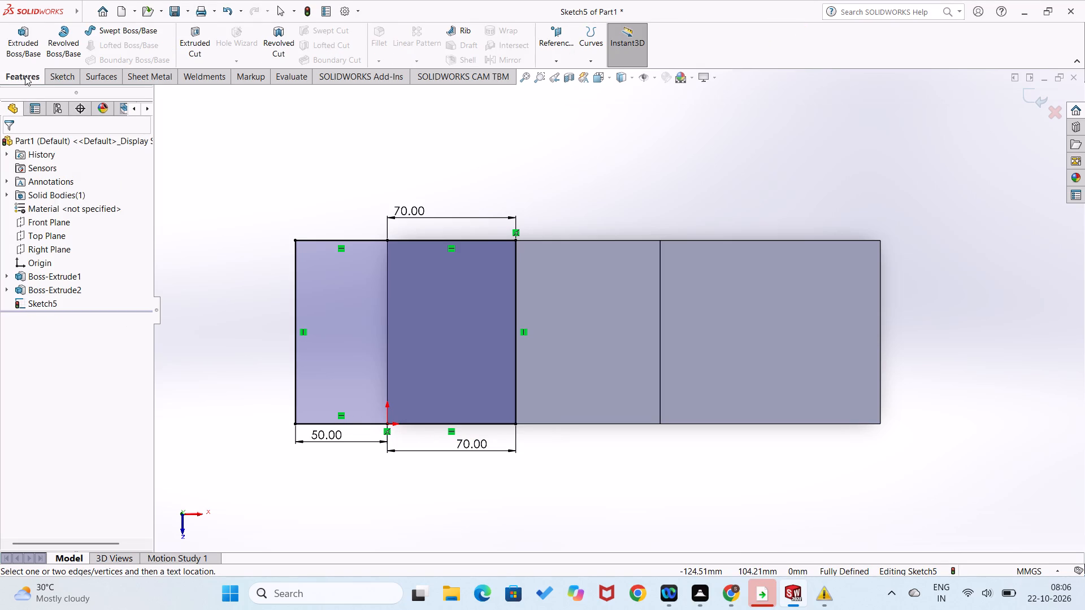
click(23, 40)
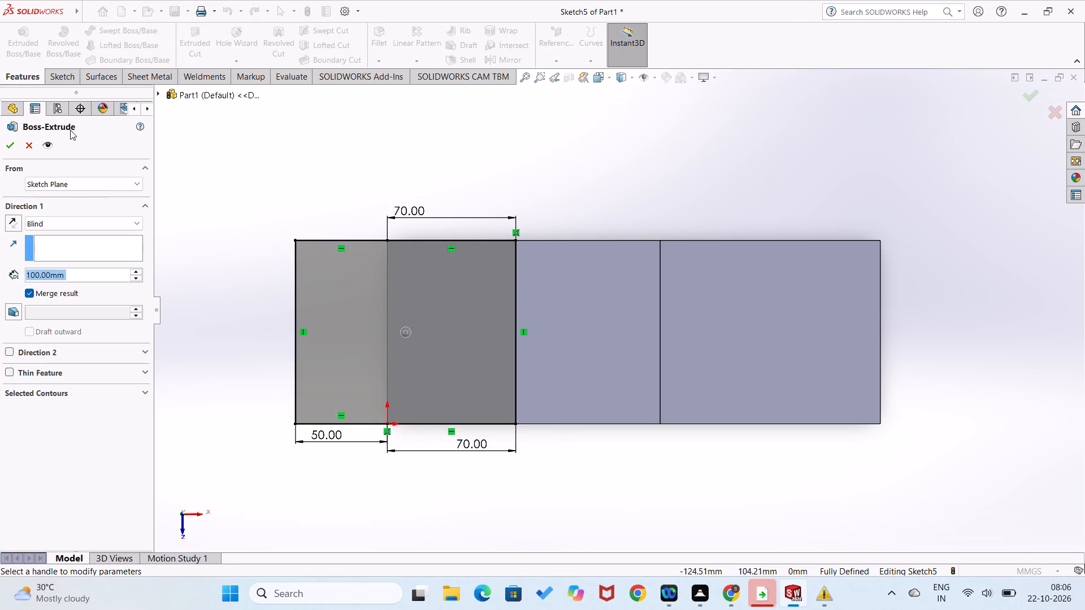
middle_drag(349, 471, 374, 364)
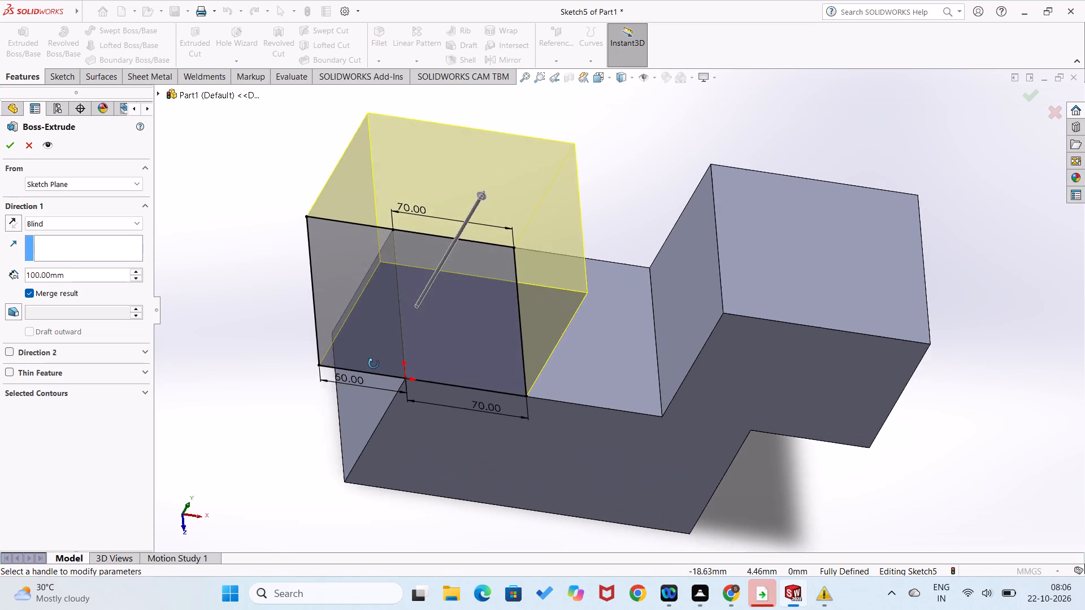
middle_drag(374, 364, 369, 350)
scroll(366, 347, up, 1)
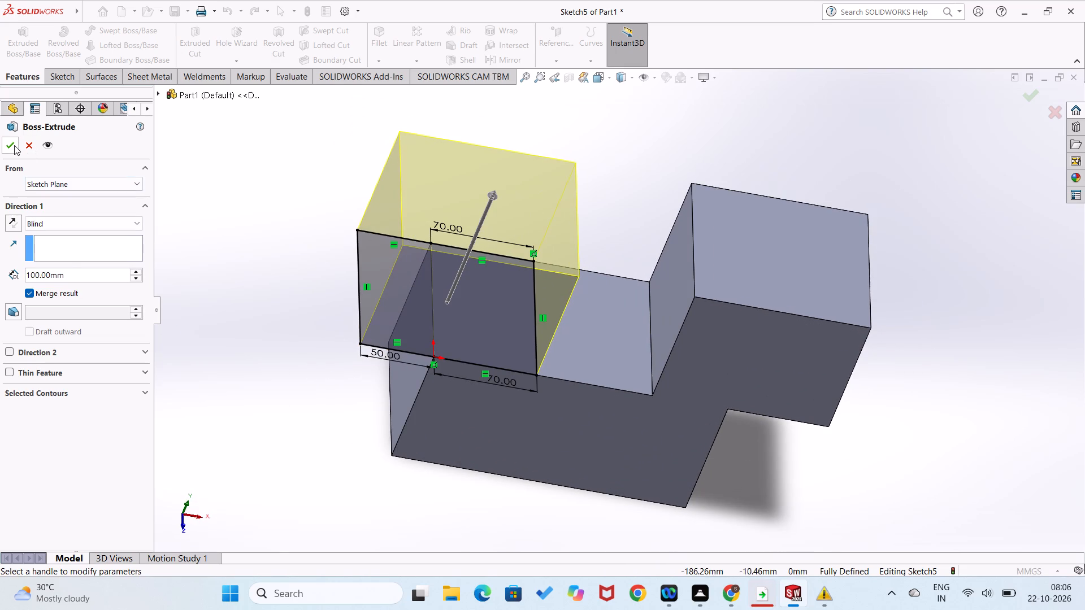
click(12, 145)
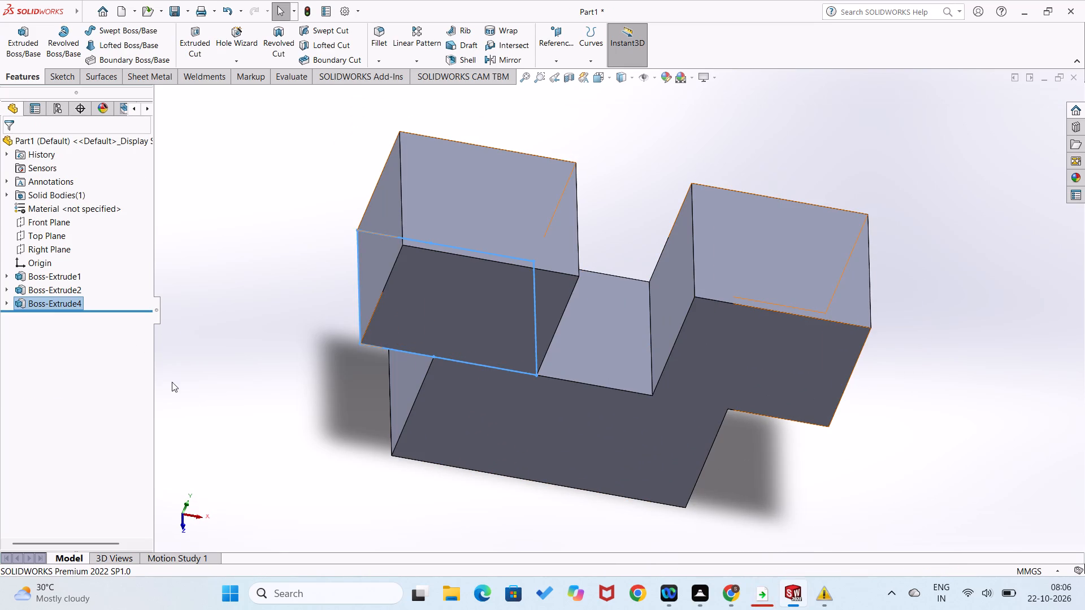
click(297, 424)
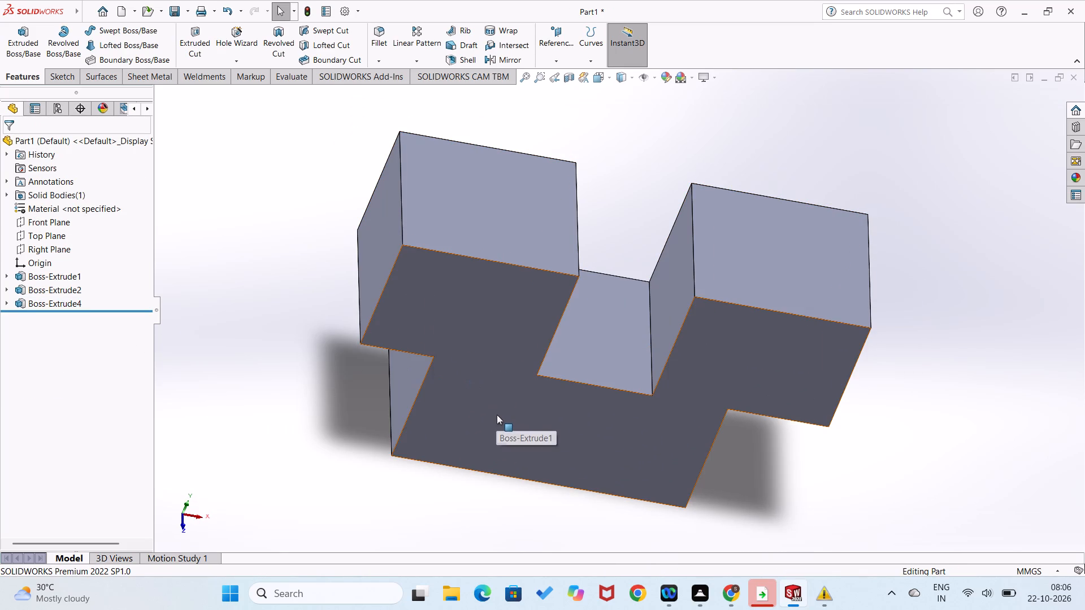
Start a sketch on the part's front face and draw a corner rectangle about 43 x 81 mm on the base, near the origin.
right_click(497, 415)
click(519, 329)
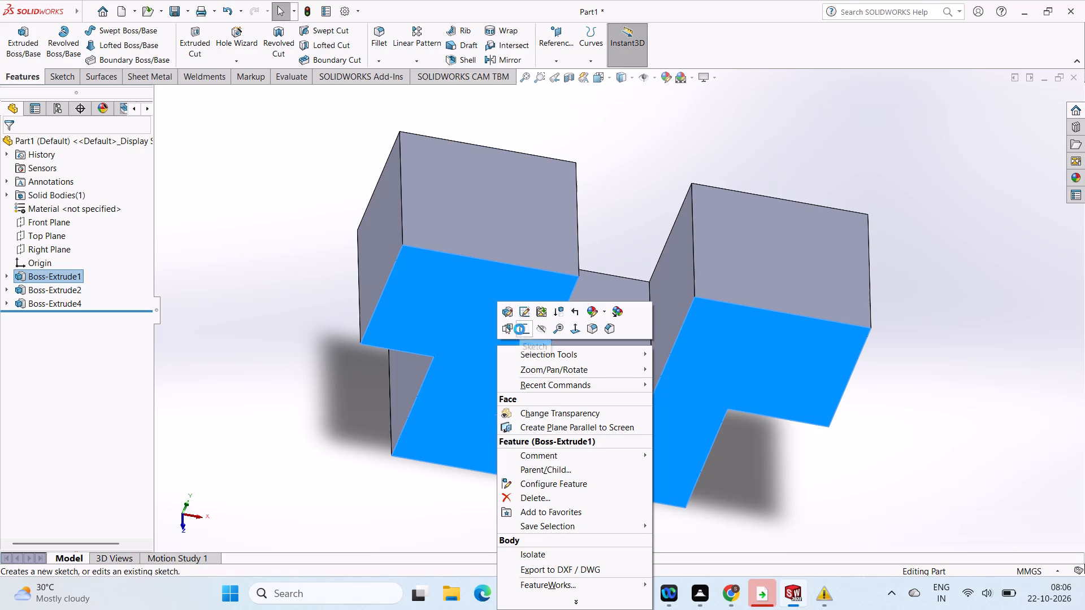
scroll(439, 401, down, 1)
click(364, 424)
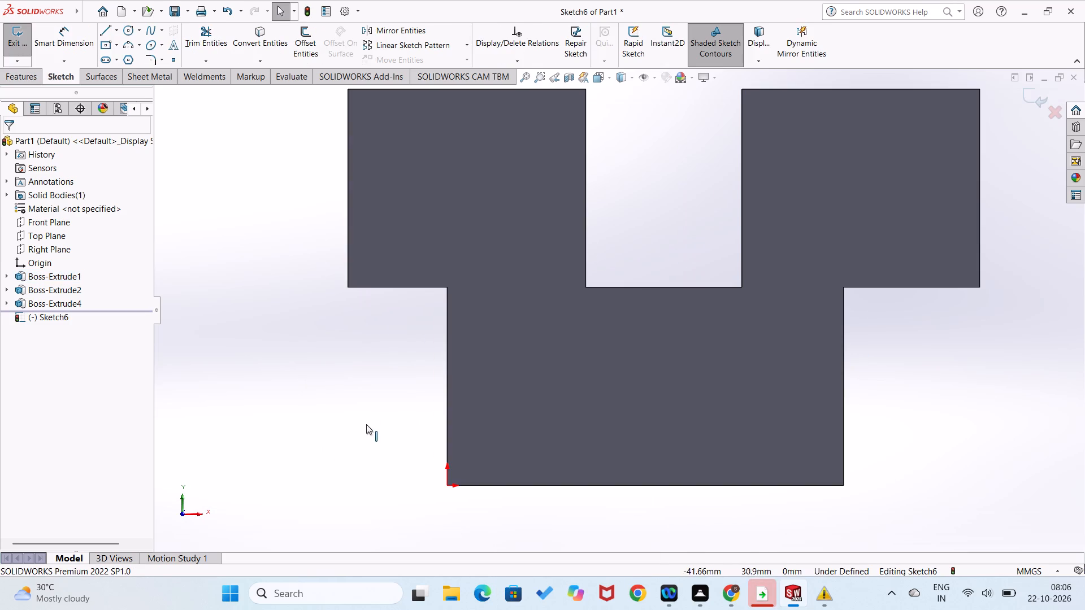
right_drag(368, 360, 361, 478)
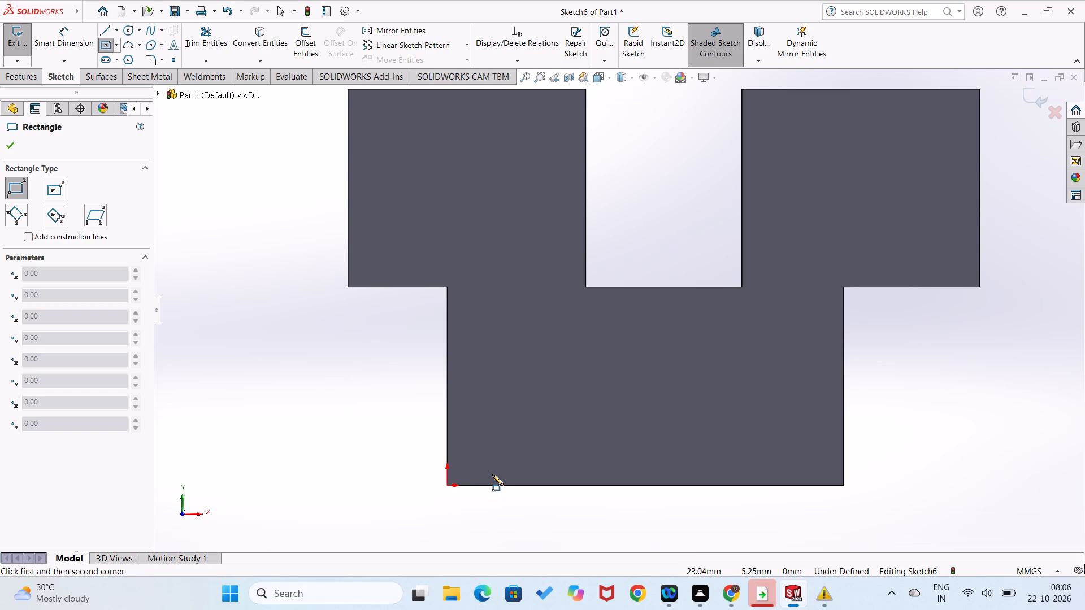
scroll(487, 477, down, 2)
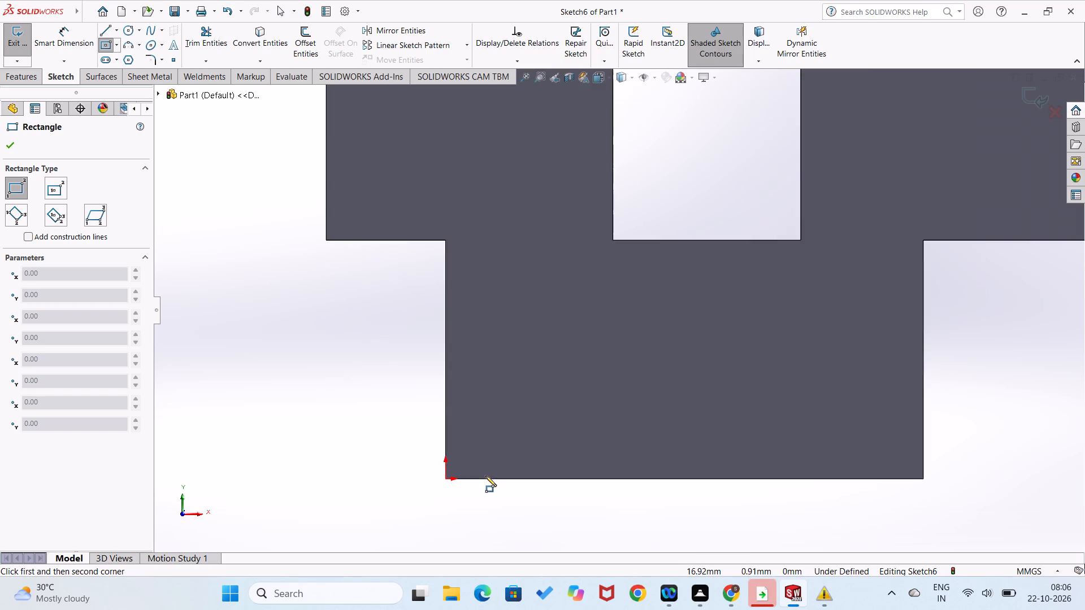
scroll(485, 476, down, 1)
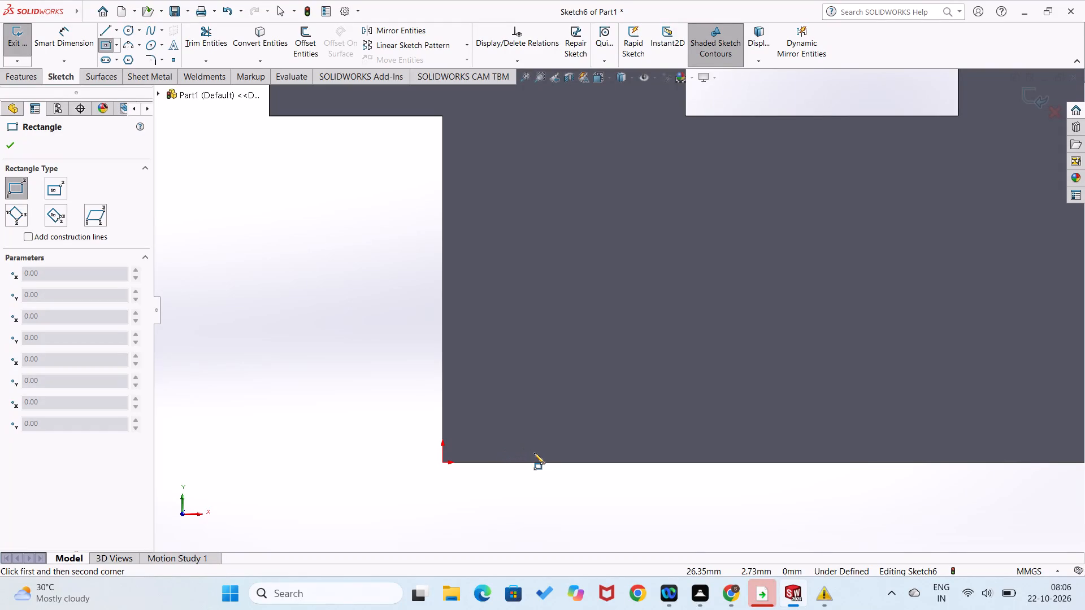
click(534, 453)
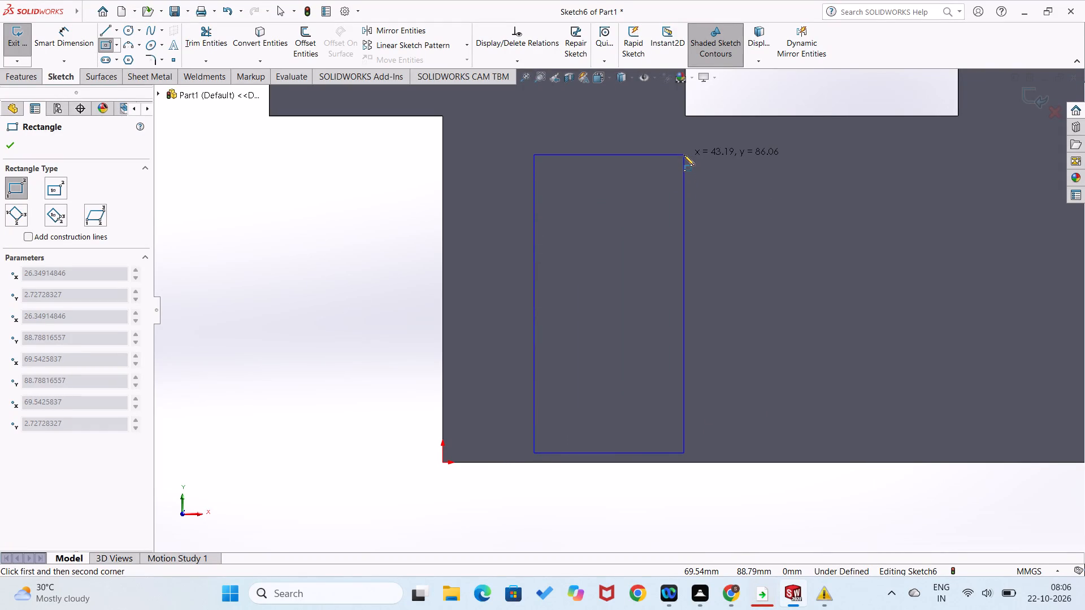
click(683, 172)
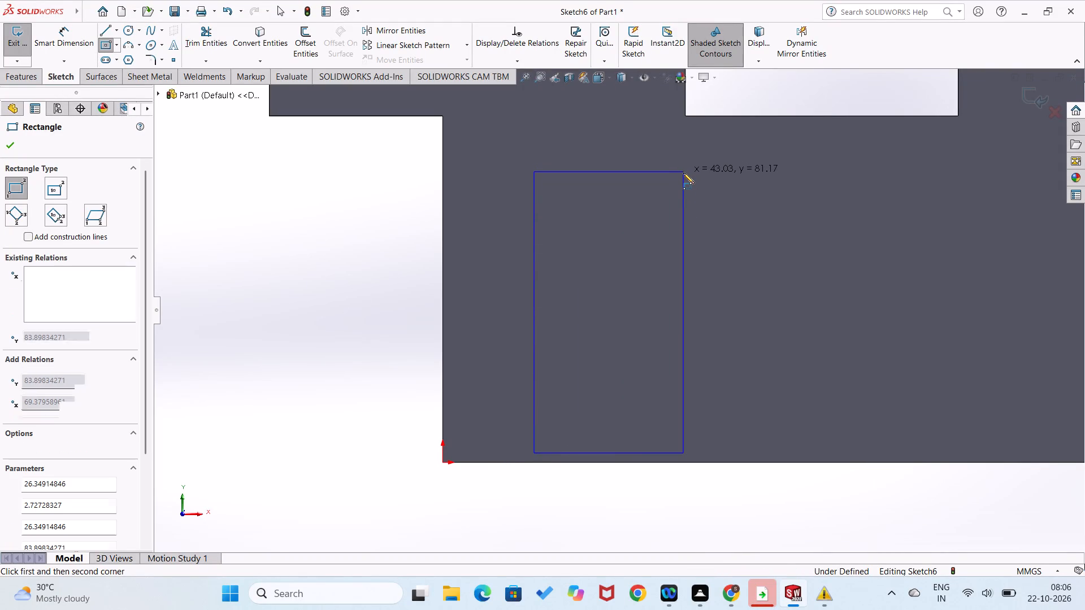
Dimension the vertical distance from the origin to the rectangle's nearest lower corner as 2 mm.
right_drag(370, 437, 382, 341)
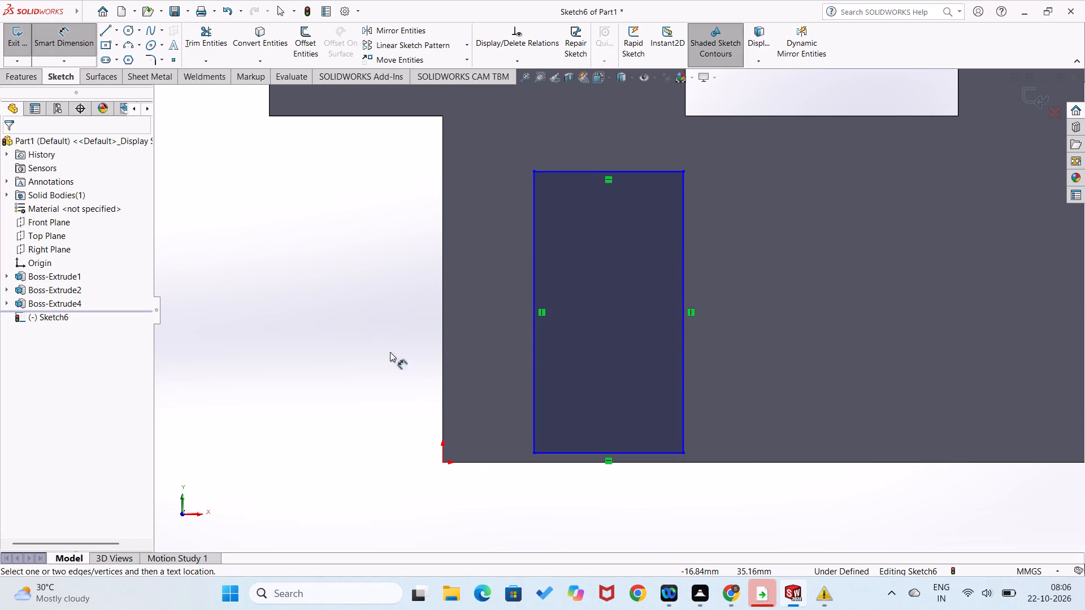
click(442, 461)
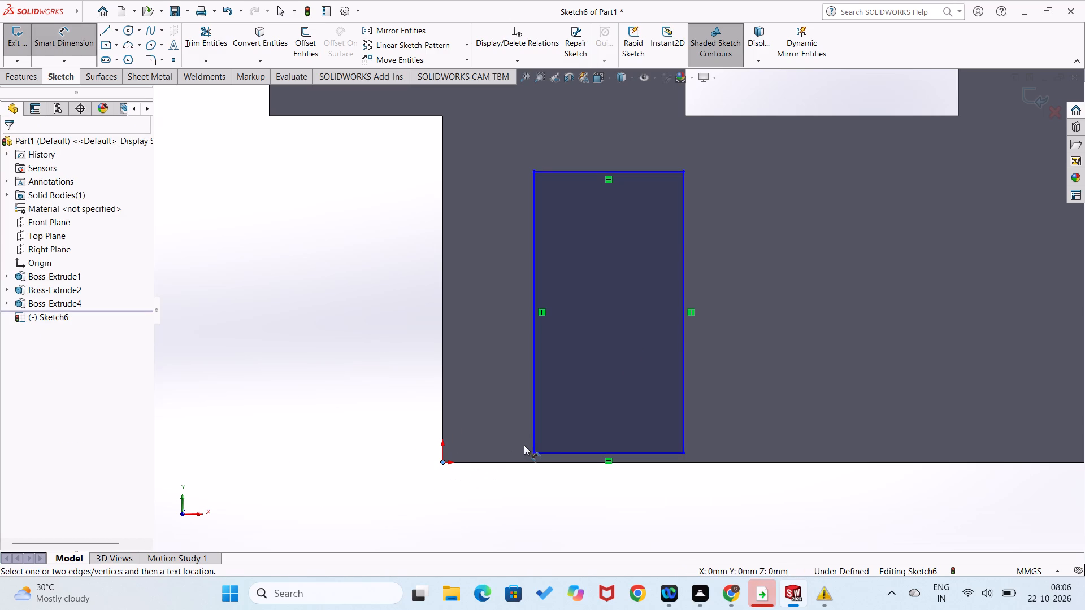
click(533, 451)
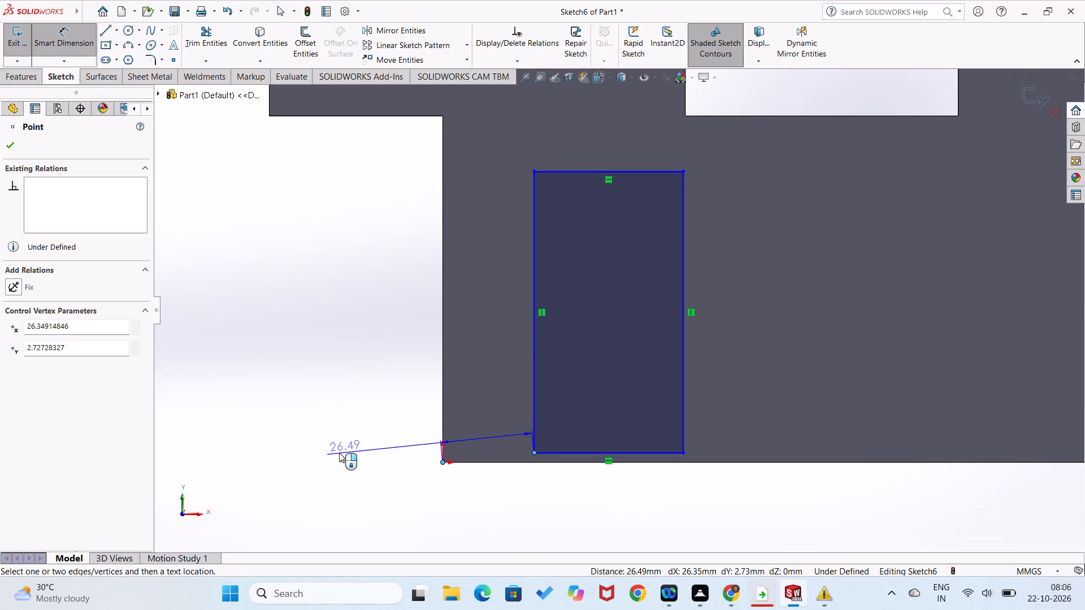
click(306, 458)
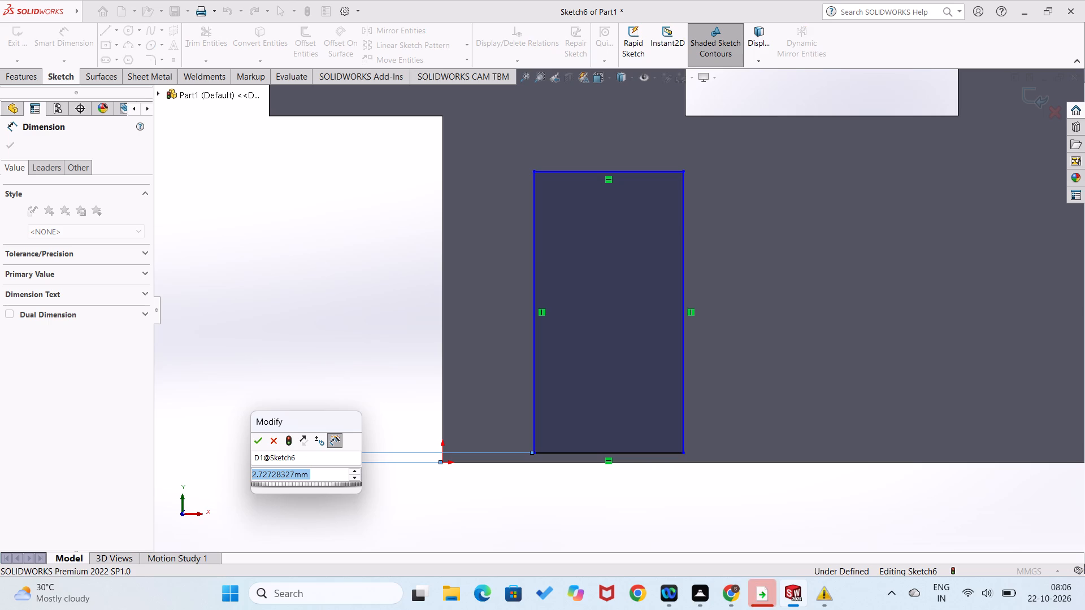
key(2)
key(Return)
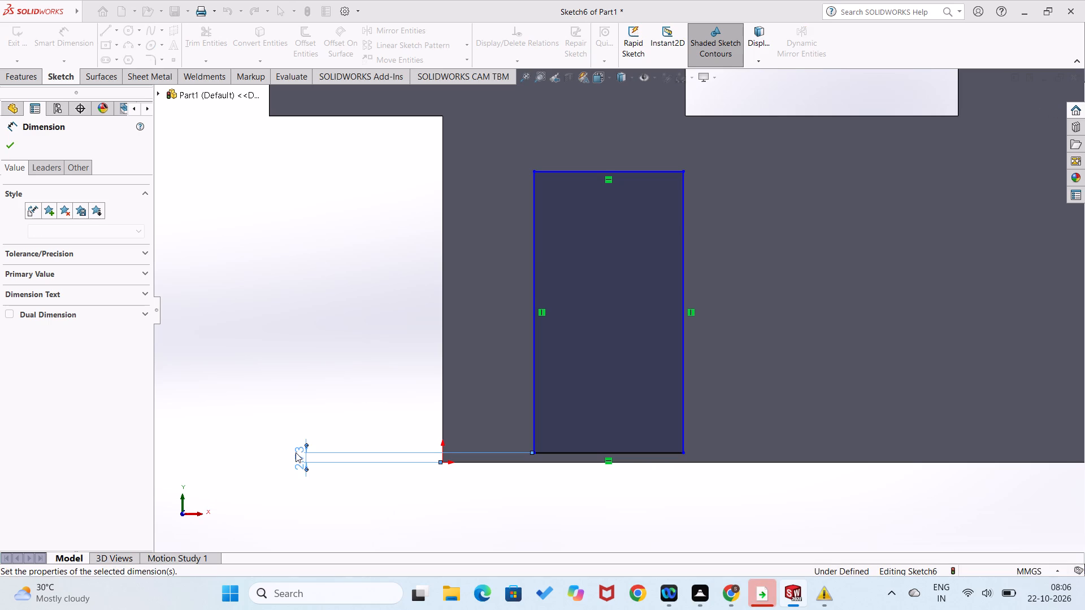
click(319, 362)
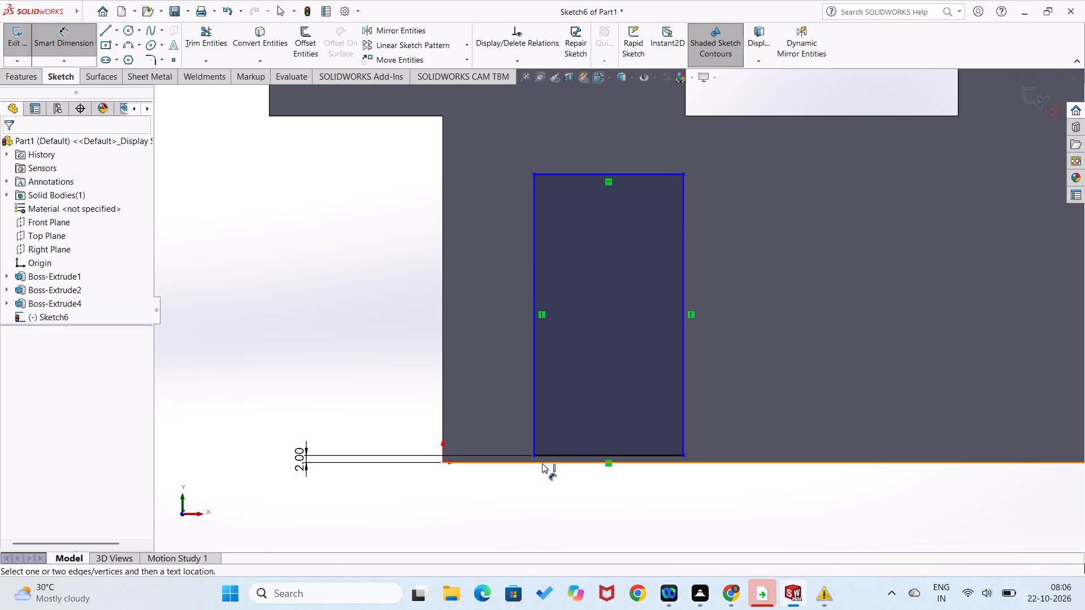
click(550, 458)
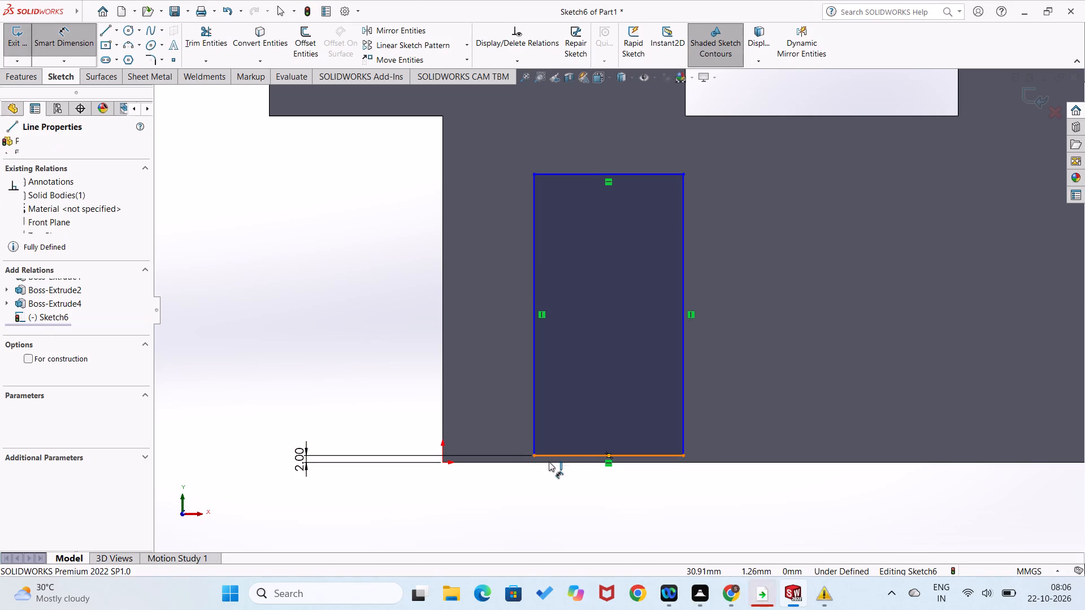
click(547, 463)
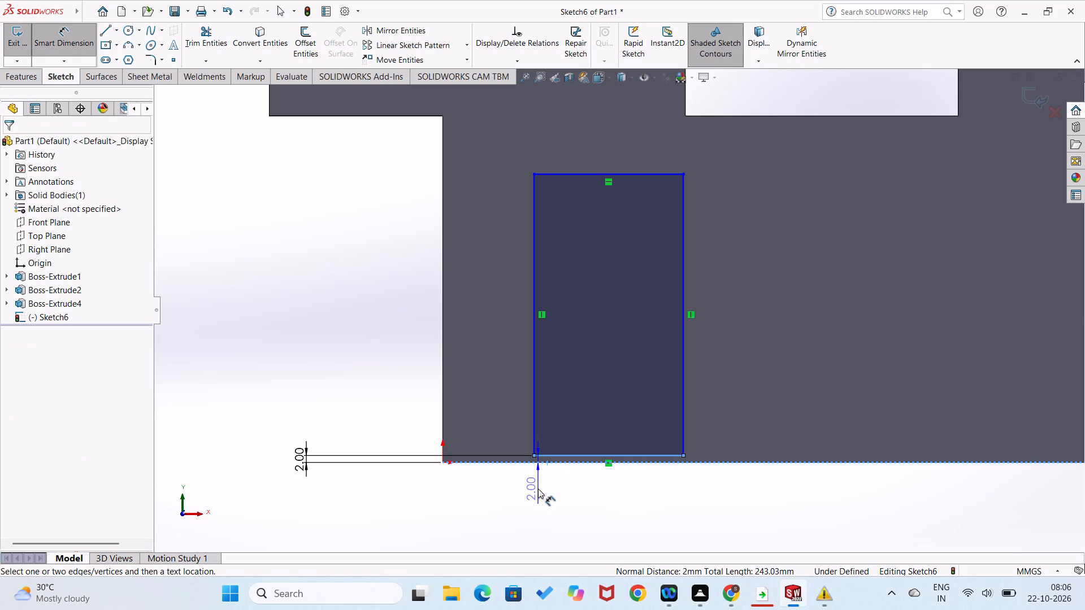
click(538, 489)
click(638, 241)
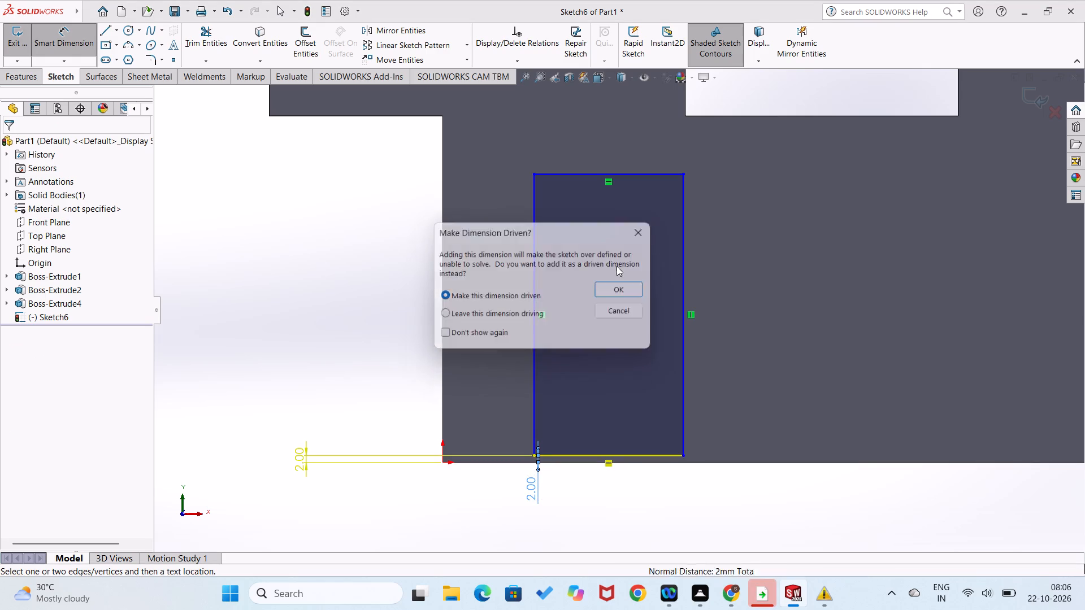
Dimension the horizontal distance from the origin to the rectangle's nearest lower corner as 25 mm.
click(440, 464)
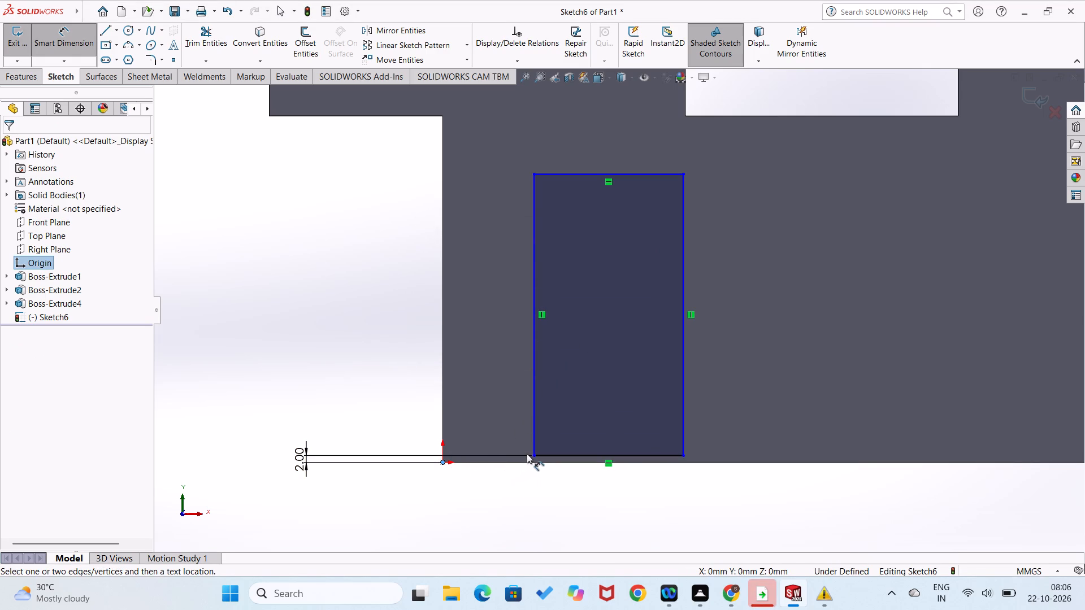
click(532, 455)
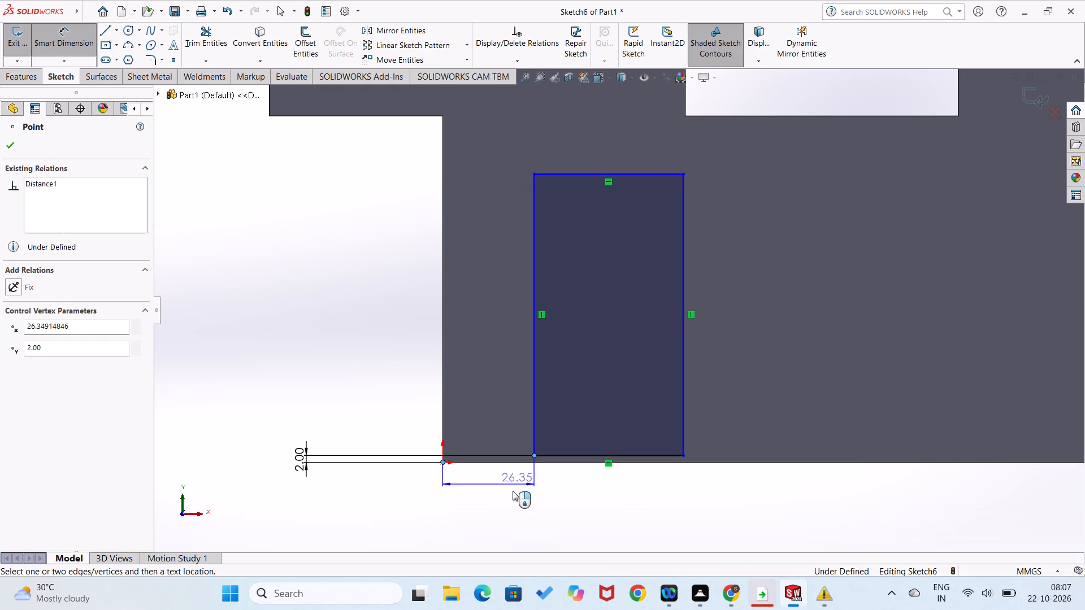
click(513, 492)
key(2)
key(2)
key(2)
key(2)
key(2)
key(2)
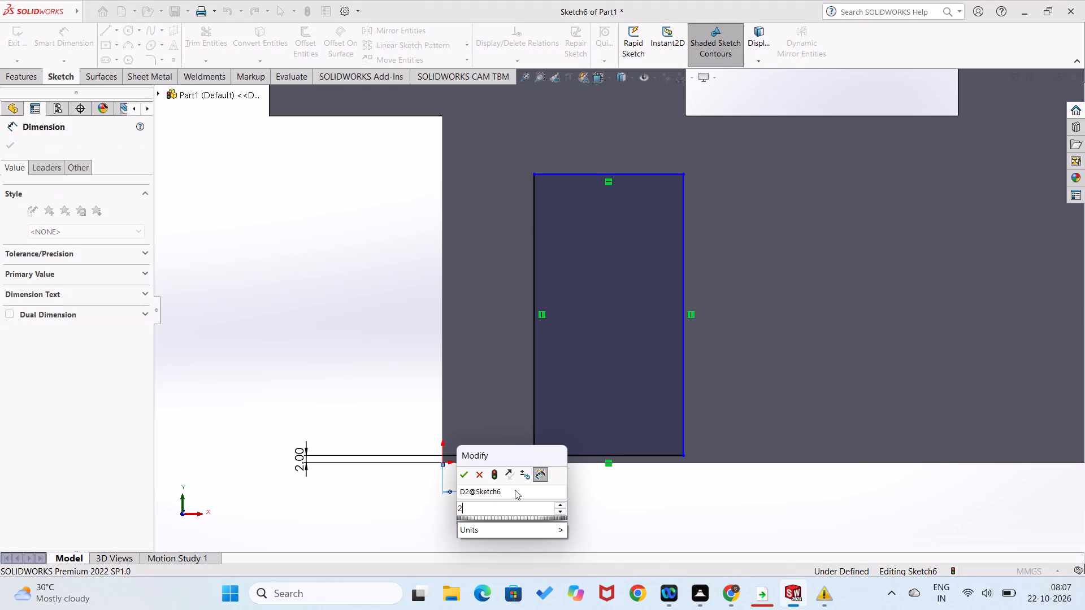
key(BackSpace)
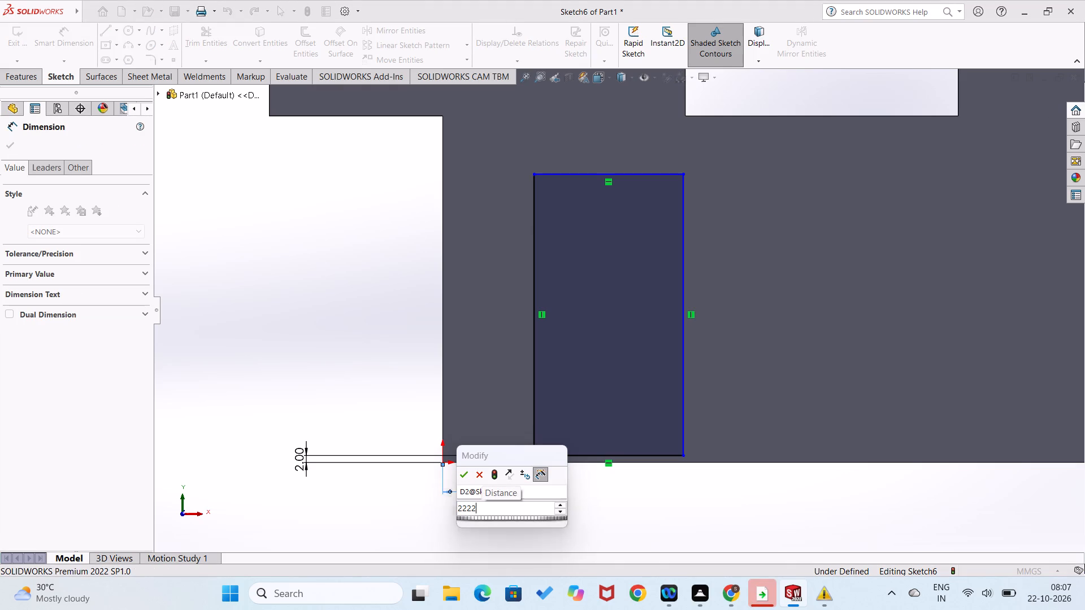
key(BackSpace)
key(BackSpace)
key(5)
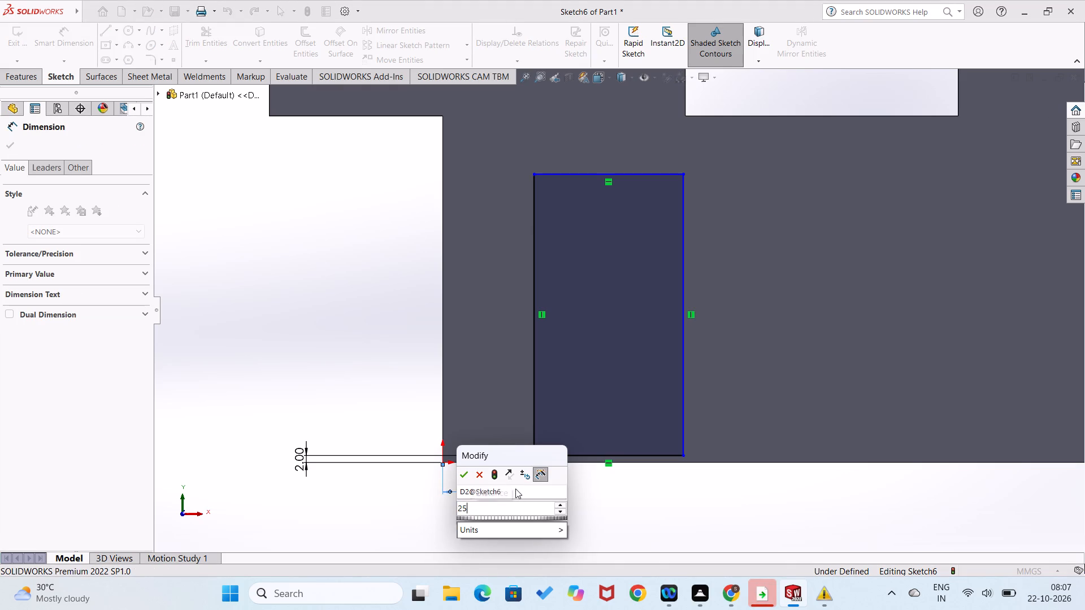
key(Return)
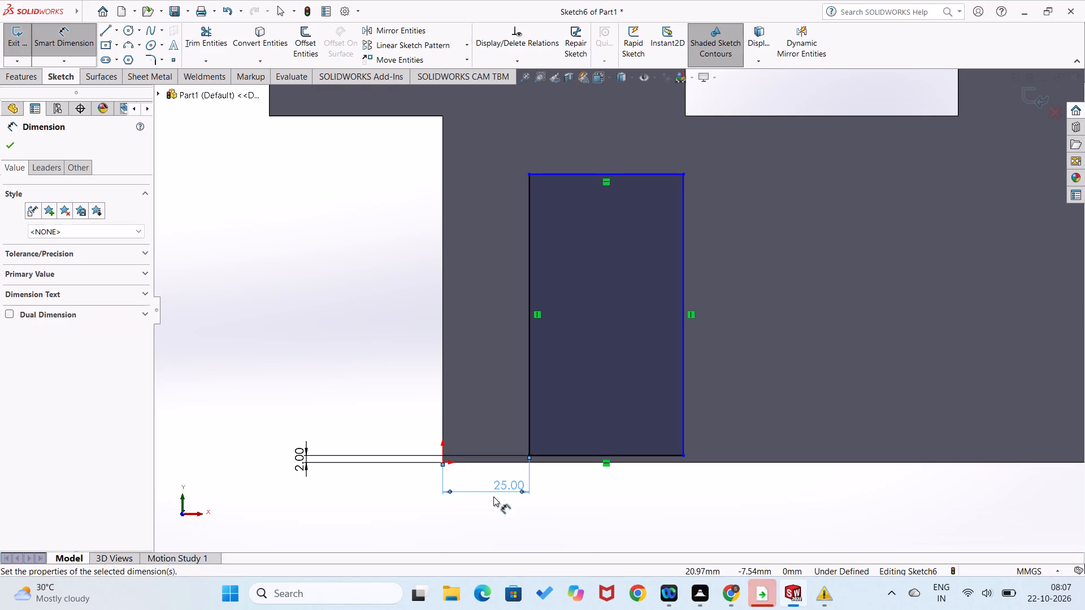
click(341, 300)
Dimension the rectangle's bottom edge as 50 mm wide.
click(562, 454)
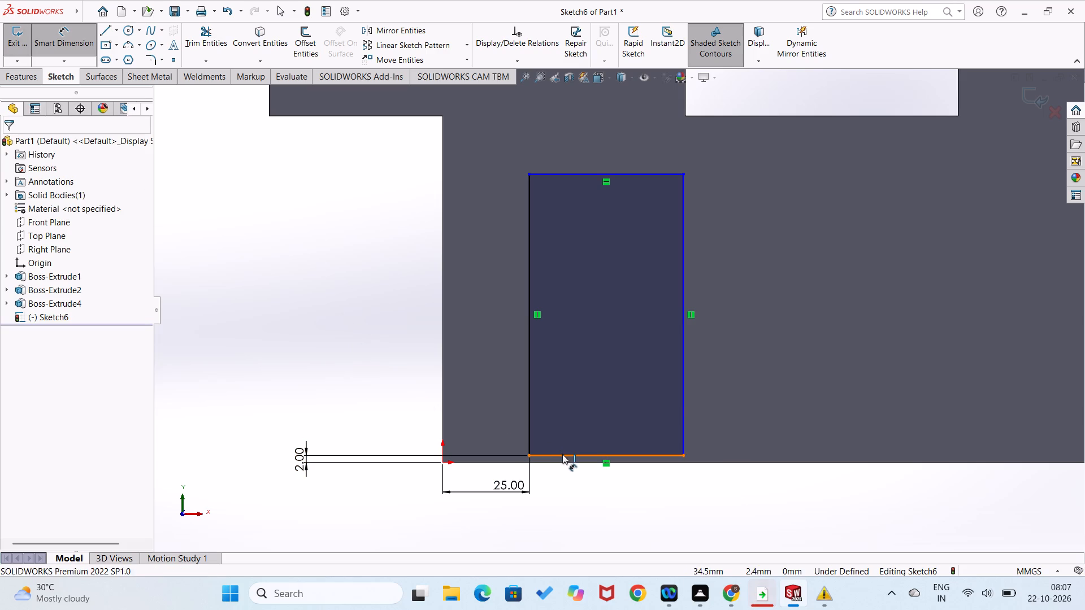
click(561, 488)
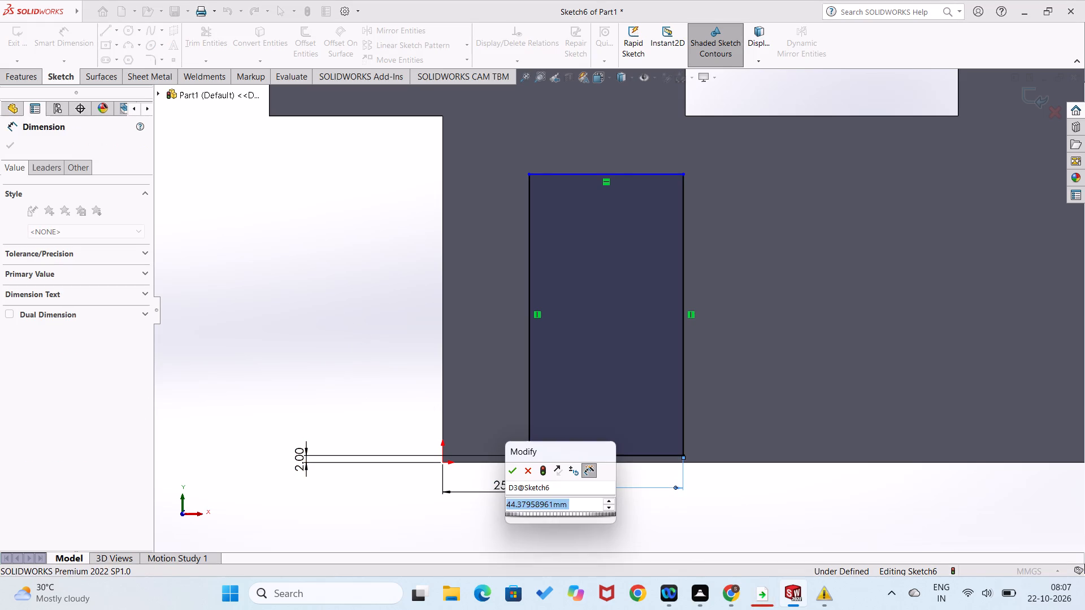
key(5)
key(0)
key(Return)
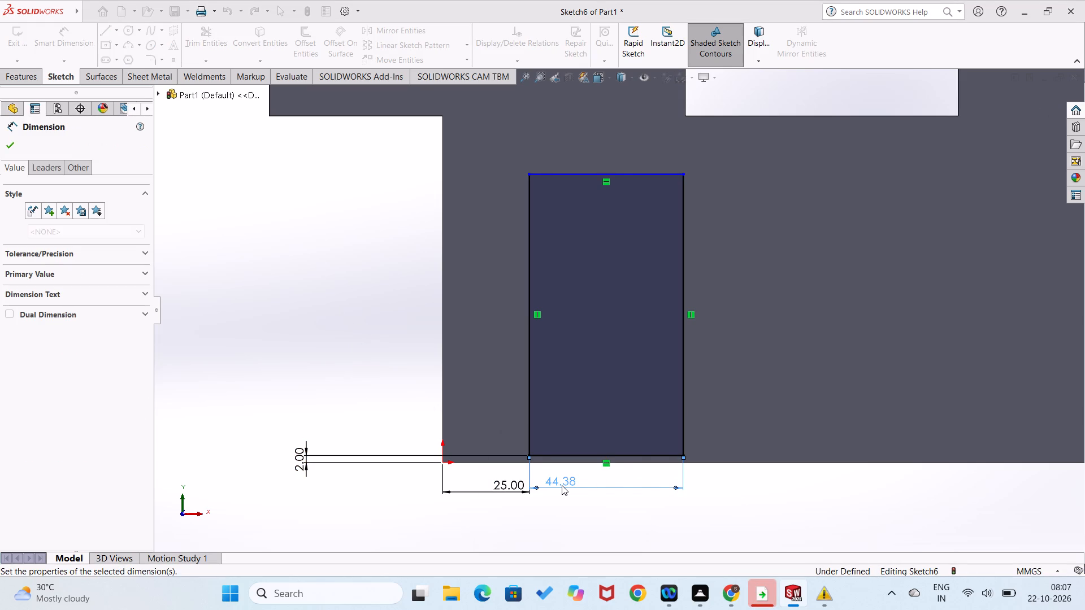
click(662, 509)
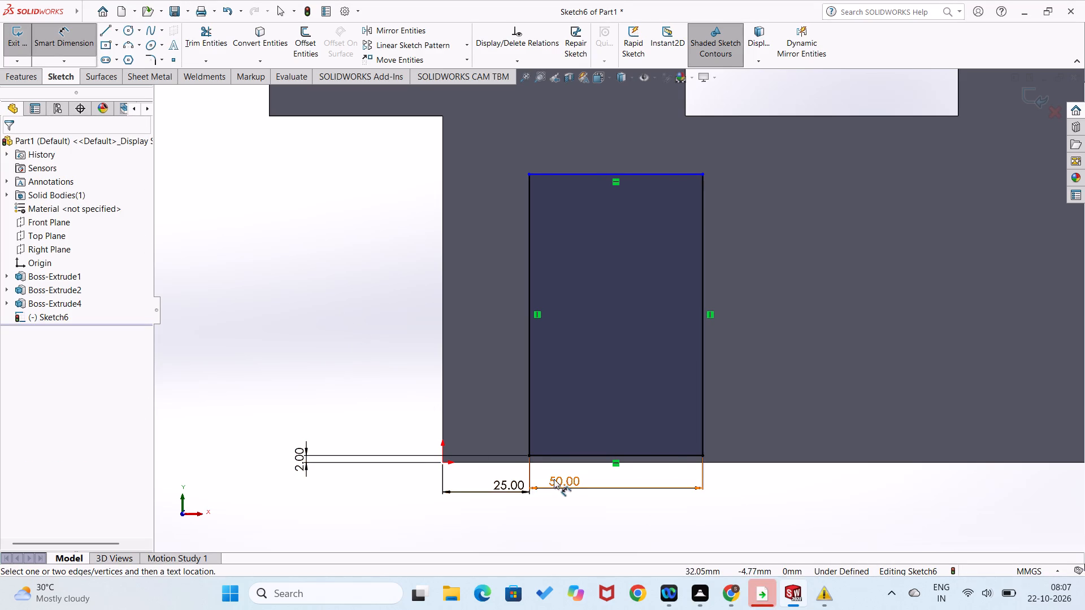
double_click(554, 479)
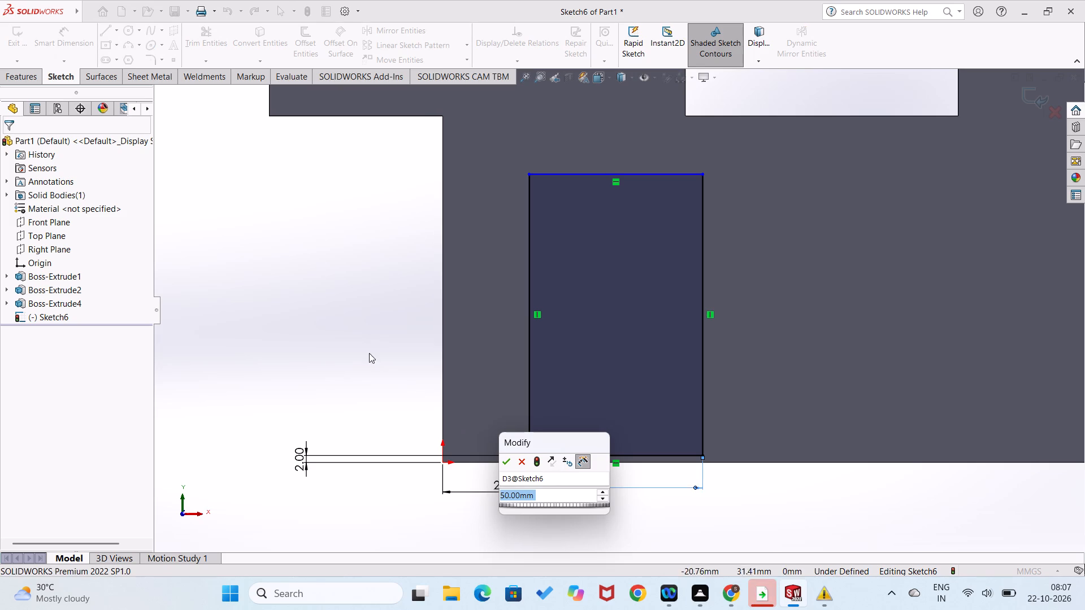
click(364, 351)
click(507, 456)
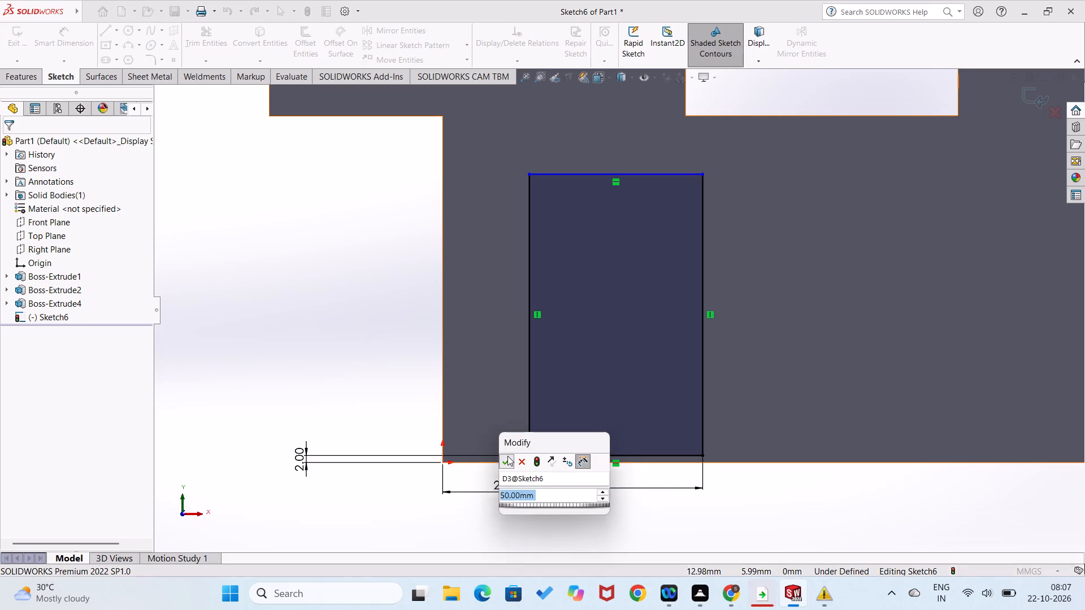
Dimension the rectangle's vertical edge nearest the origin as 75 mm.
click(531, 418)
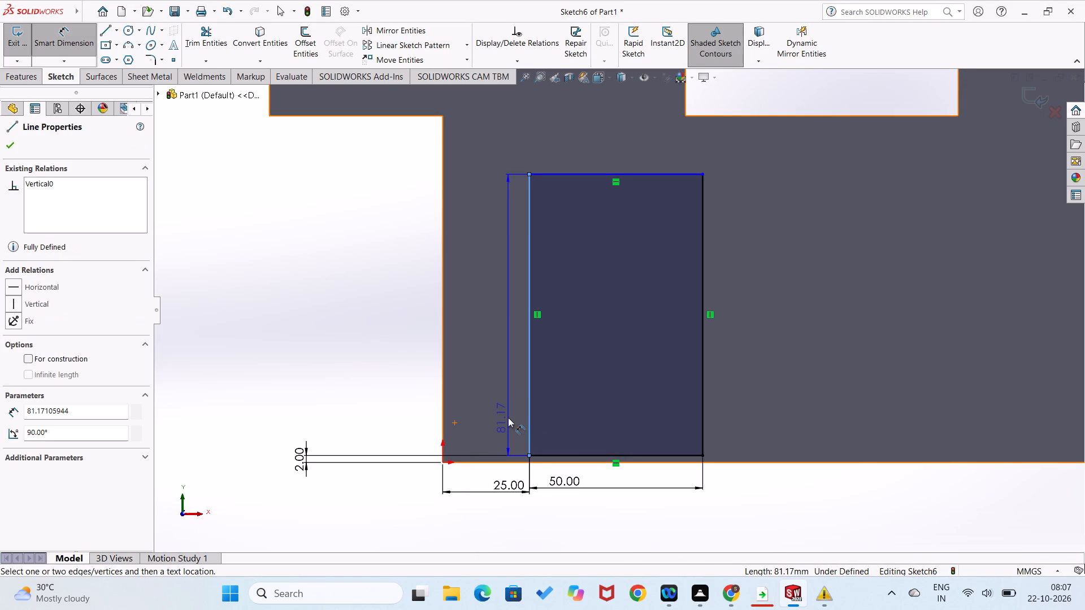
click(508, 417)
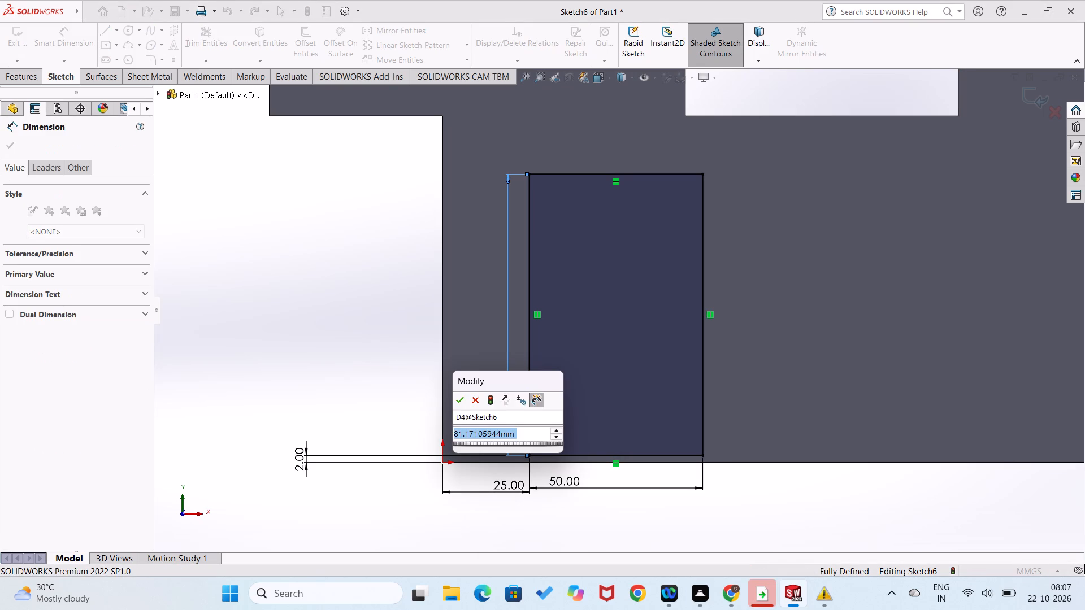
text(75)
key(Return)
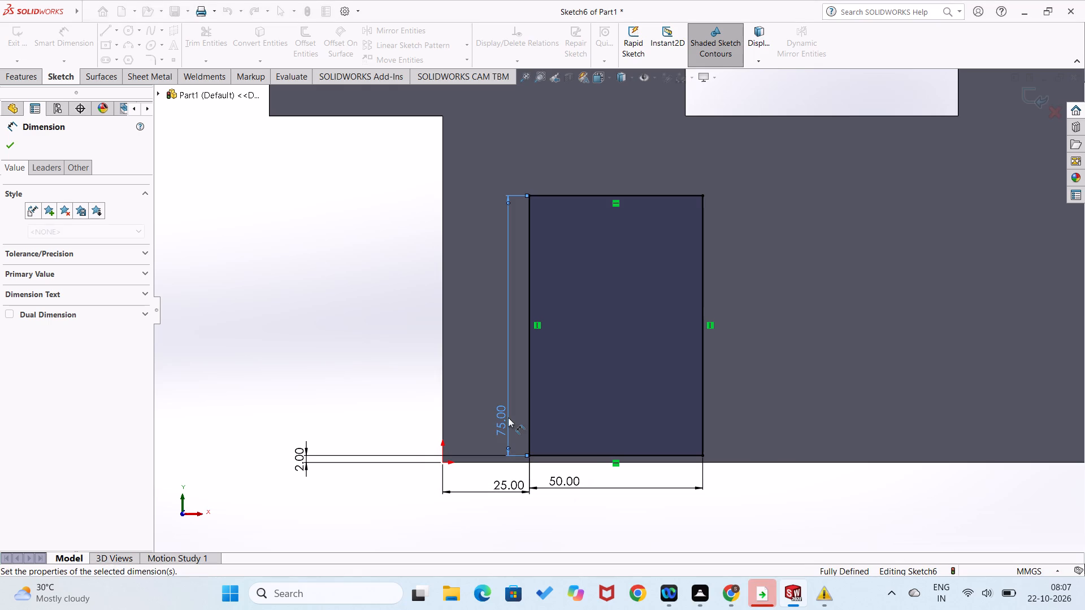
click(357, 387)
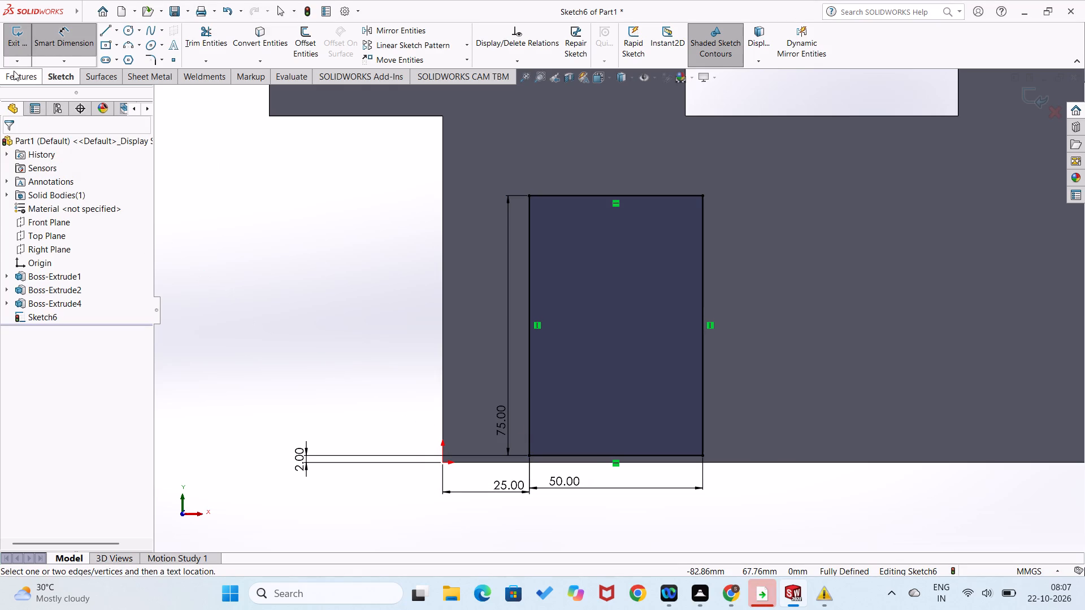
Cut-extrude the 50 x 75 mm rectangle from the sketch plane into the base, blind, 100 mm deep.
click(12, 74)
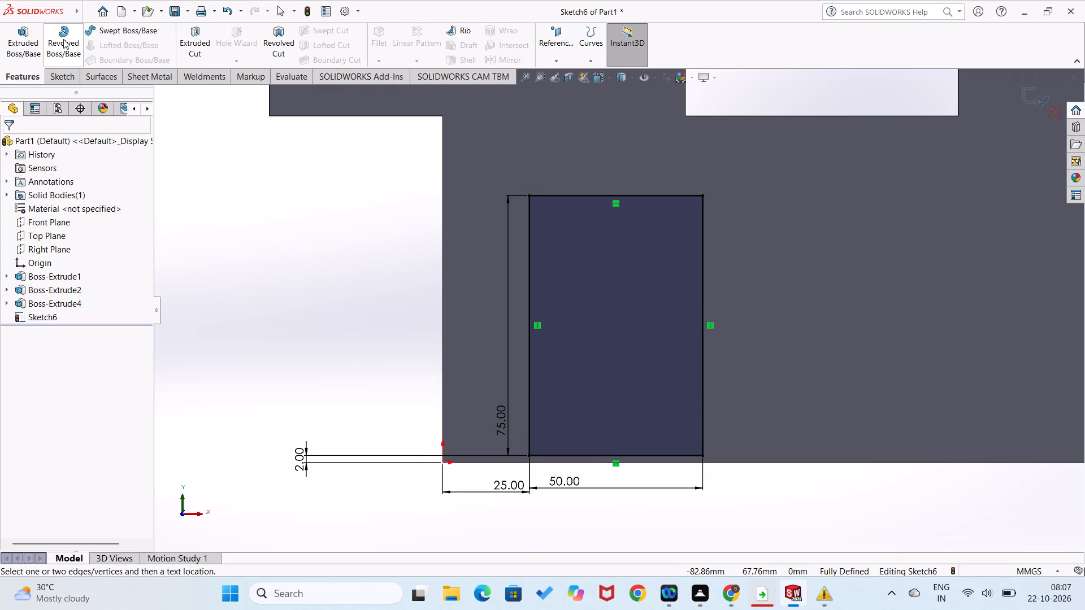
click(193, 43)
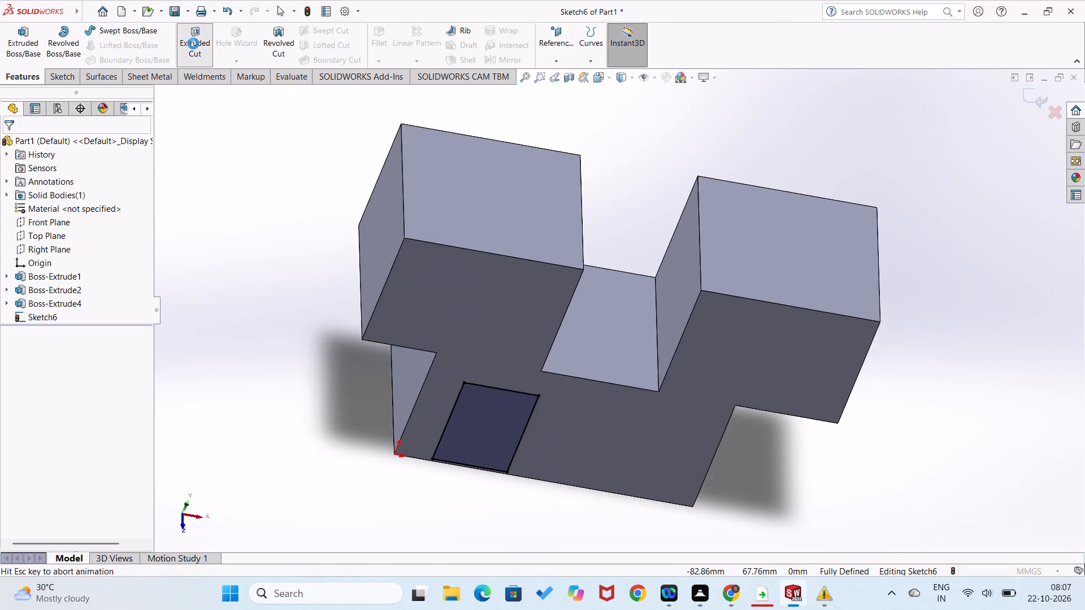
middle_drag(369, 370, 383, 415)
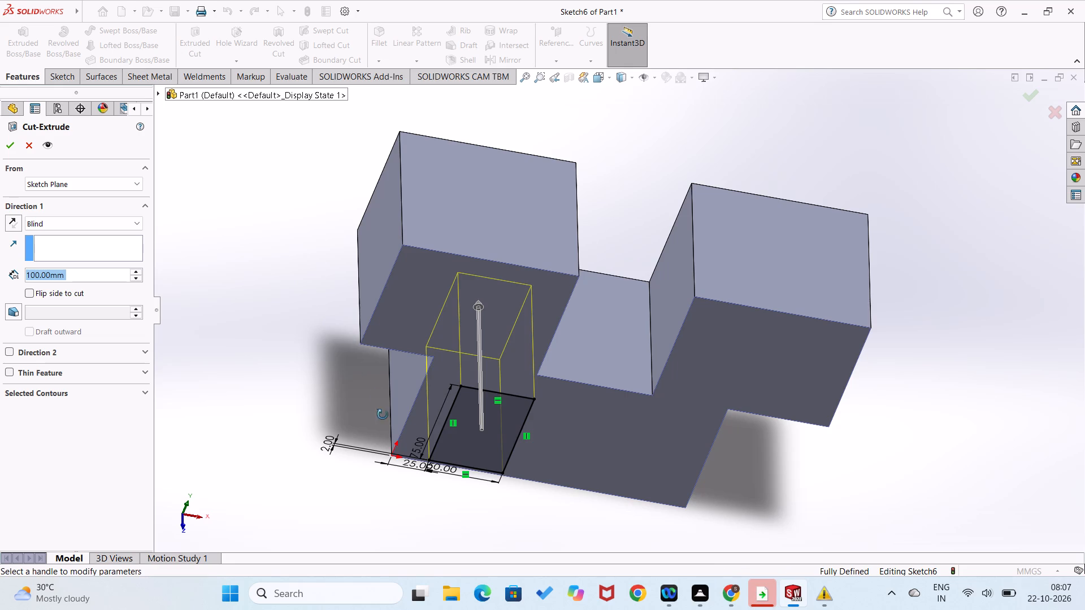
middle_drag(383, 415, 359, 426)
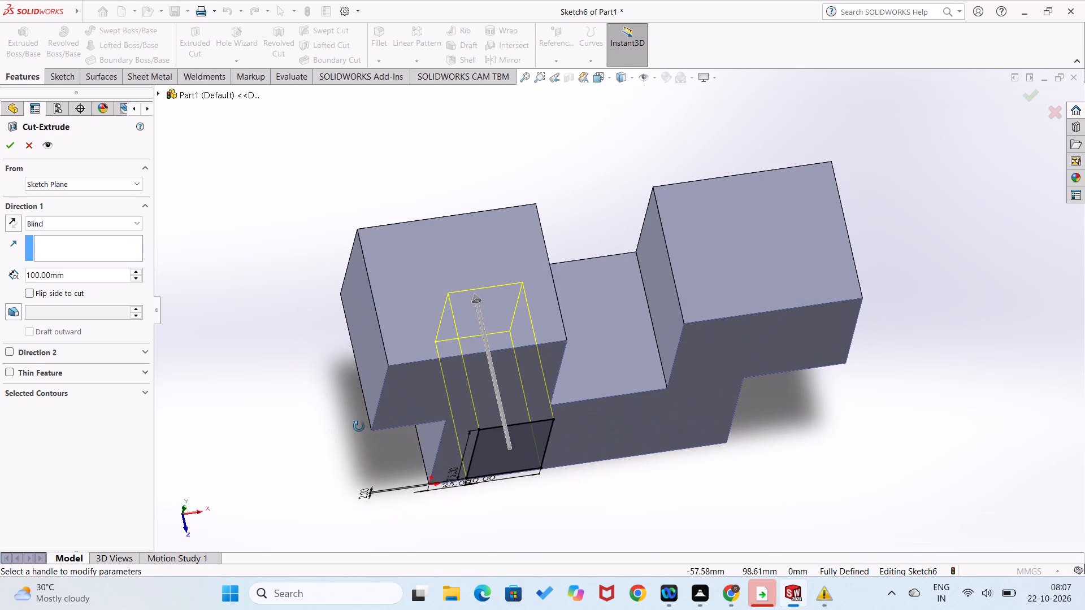
middle_drag(359, 426, 358, 425)
click(10, 150)
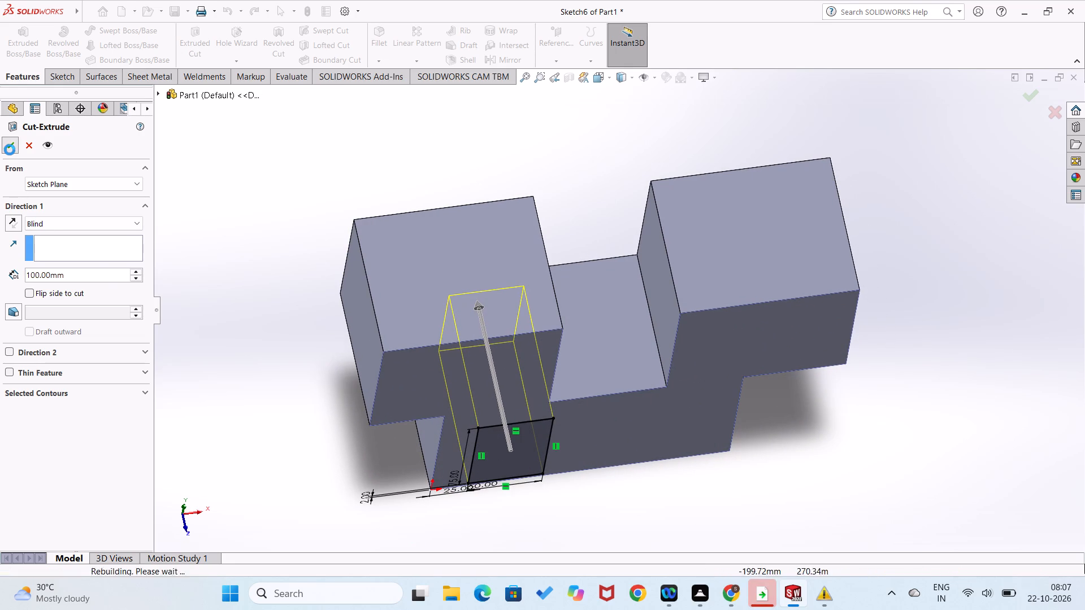
click(303, 441)
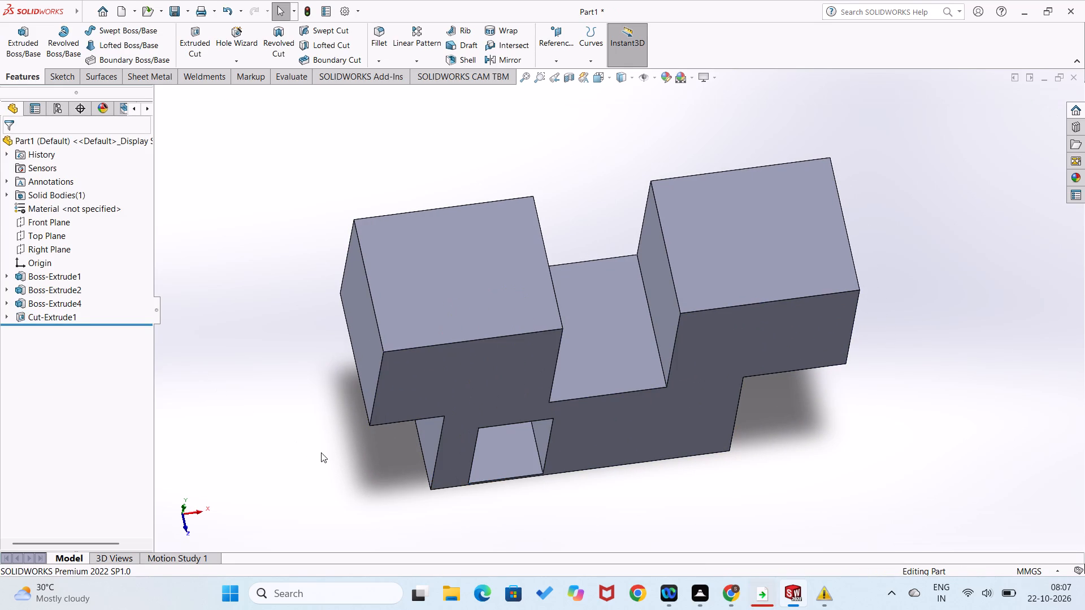
Start a sketch on the part's front face and draw a corner rectangle about 66 x 40 mm between the rectangular opening and the base's far side.
middle_drag(408, 495, 396, 355)
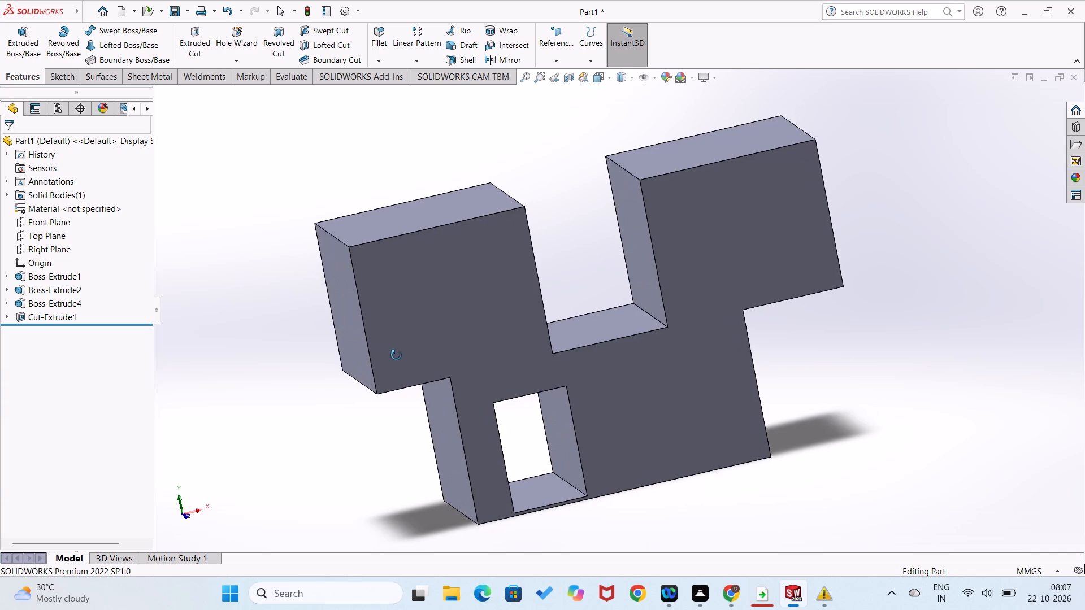
middle_drag(396, 355, 349, 399)
right_click(618, 428)
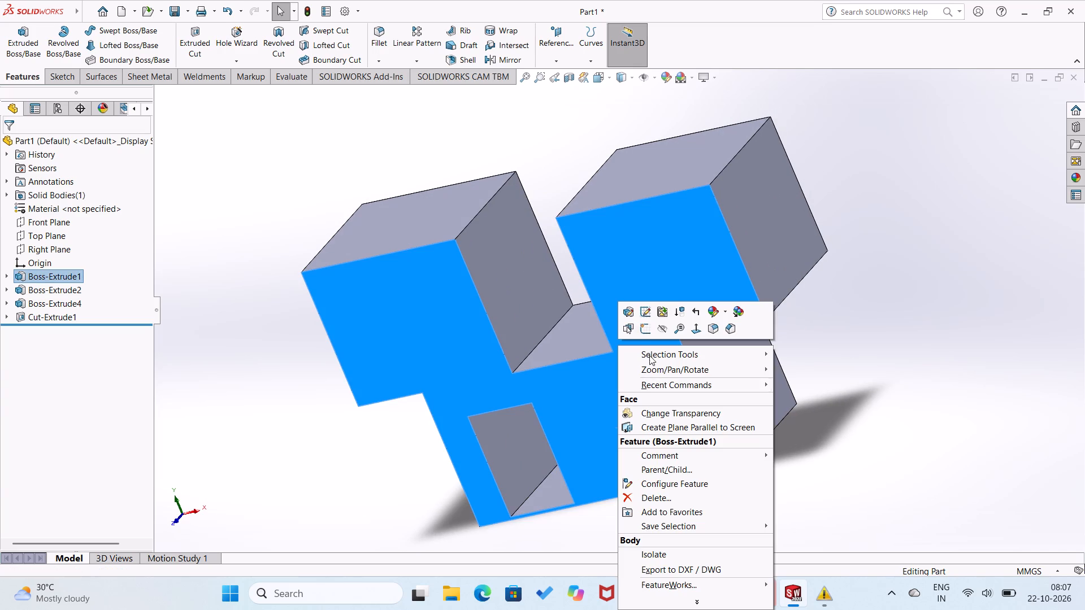
click(643, 324)
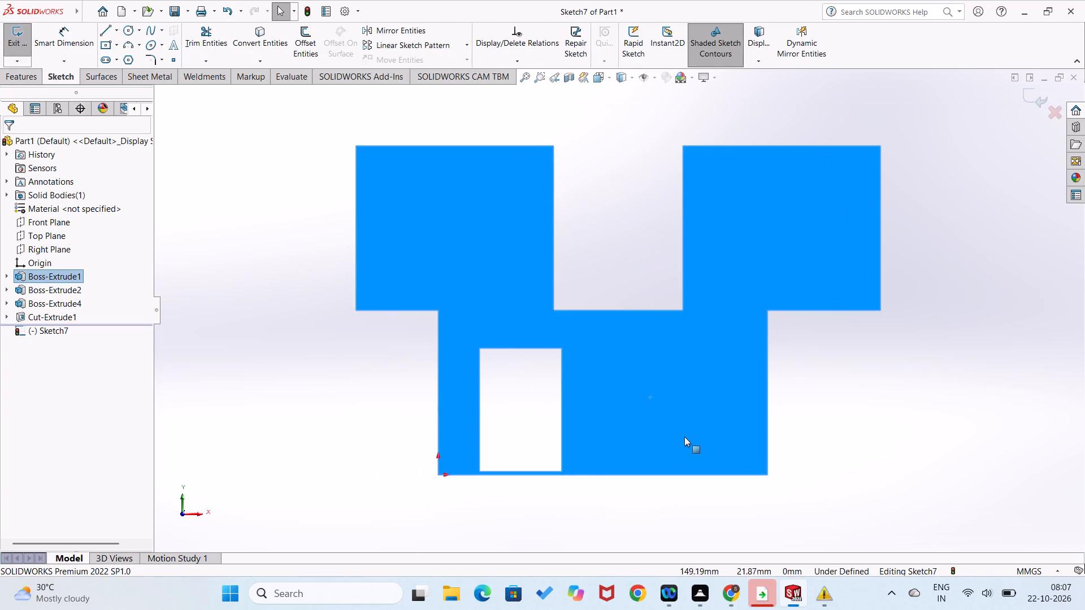
scroll(684, 434, down, 4)
click(894, 369)
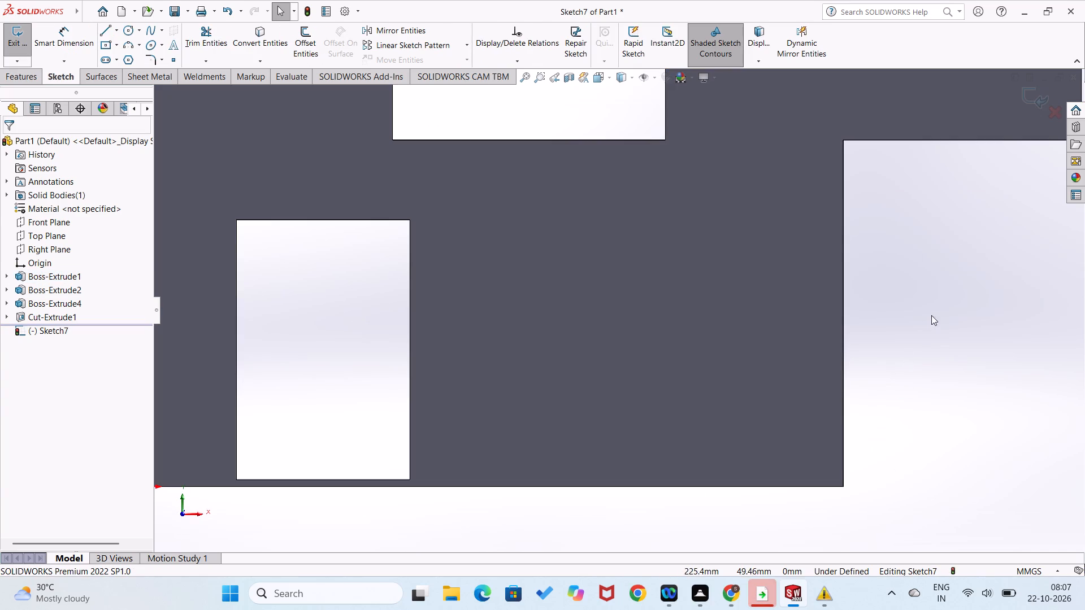
right_drag(931, 315, 930, 400)
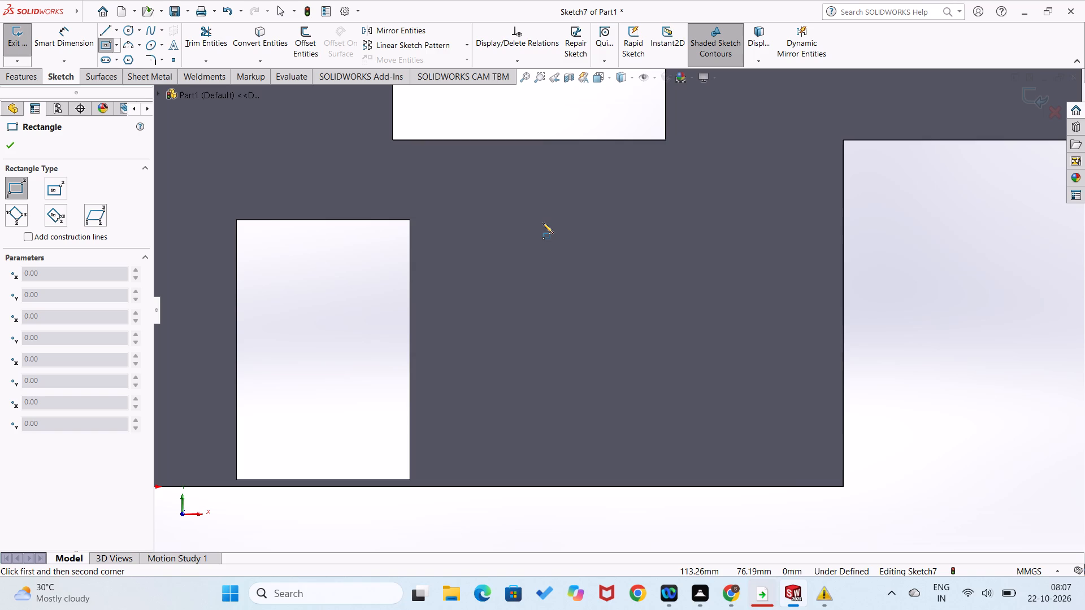
click(543, 221)
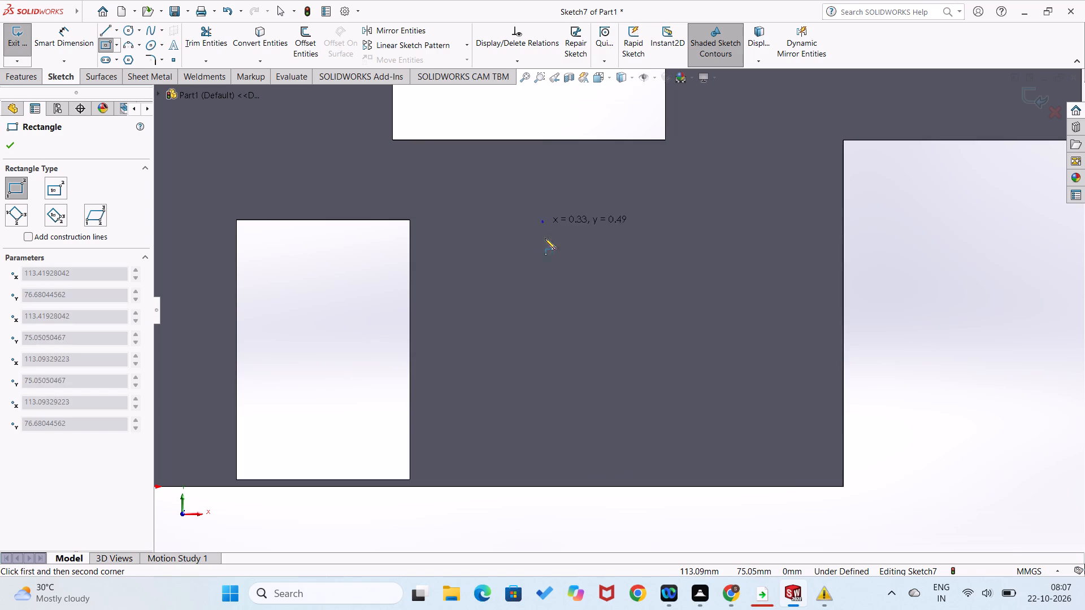
click(770, 360)
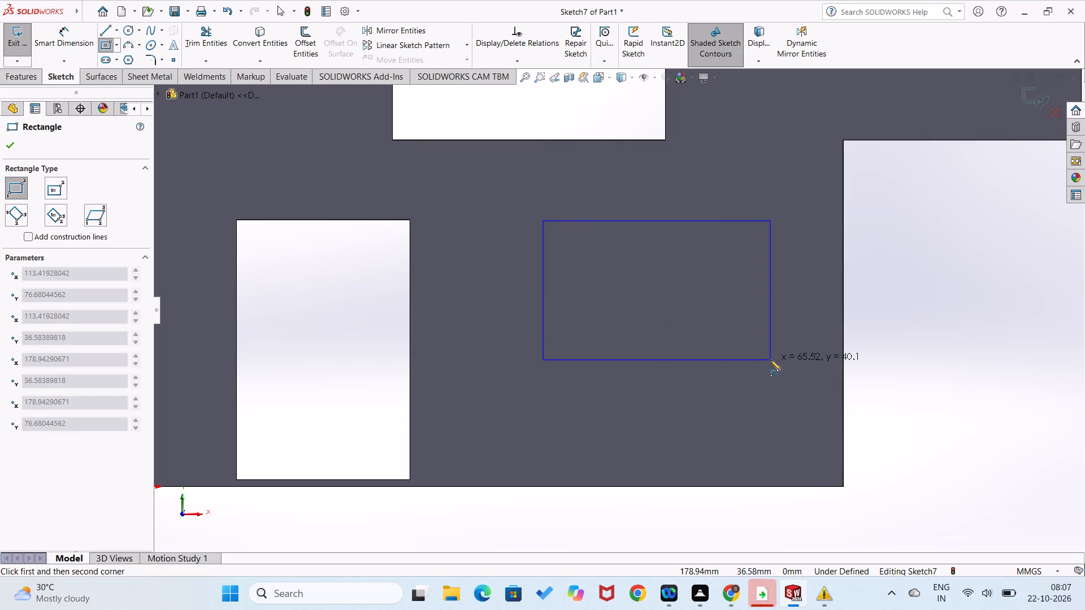
Dimension the horizontal distance from the base's far bottom corner to the new rectangle's nearest lower corner as 20 mm.
right_drag(958, 428, 954, 315)
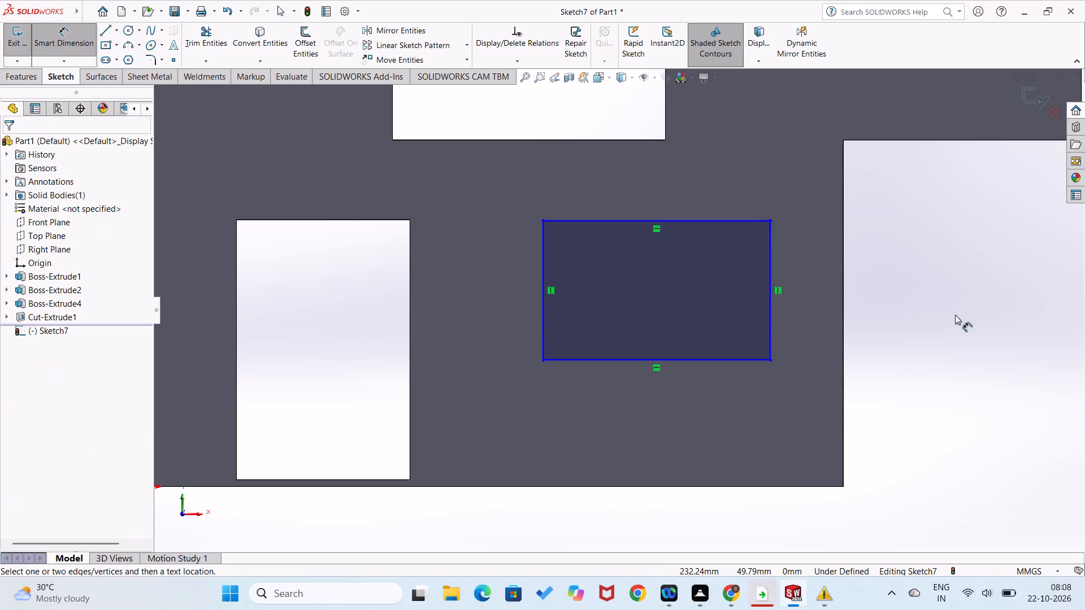
drag(953, 330, 967, 265)
click(843, 486)
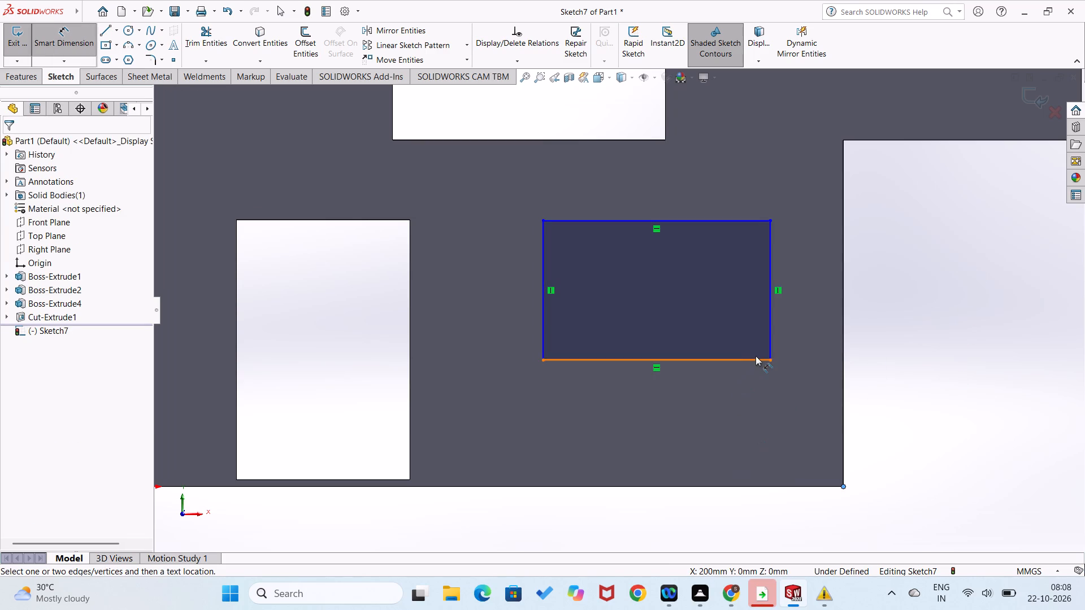
click(770, 361)
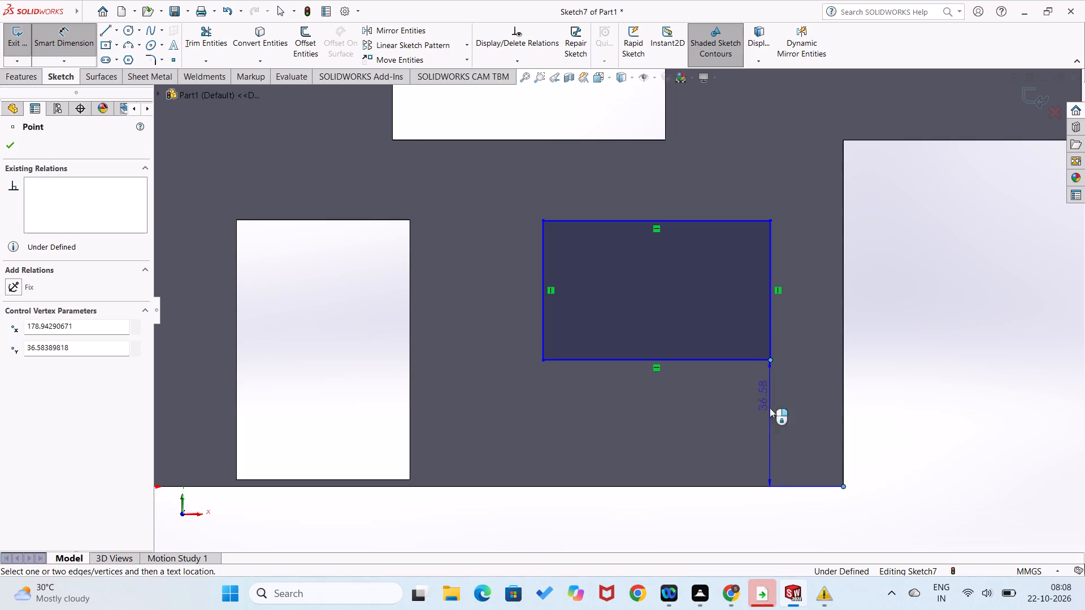
click(800, 531)
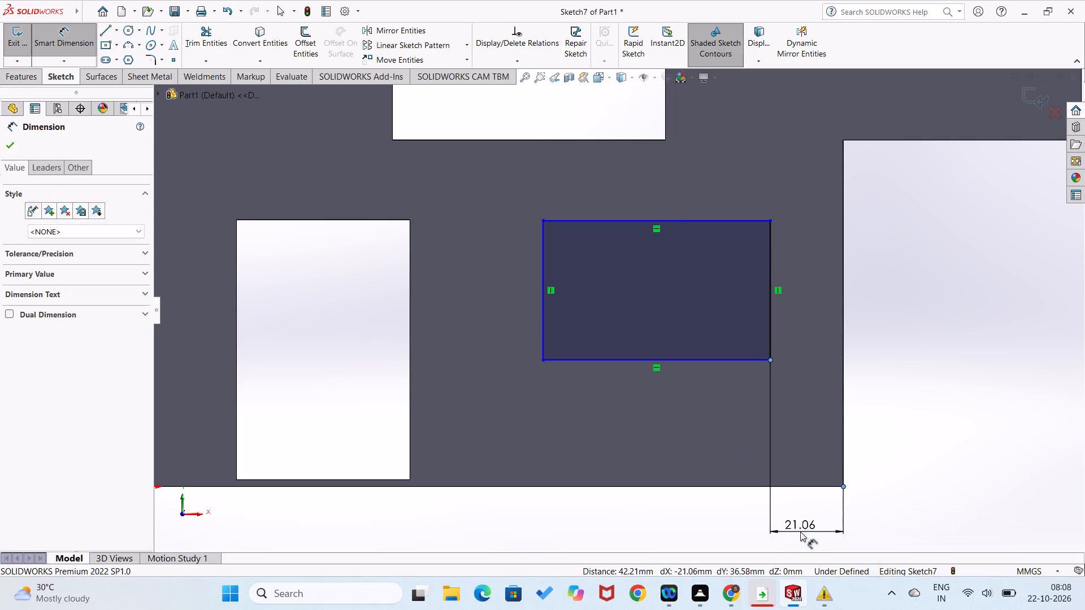
key(2)
key(0)
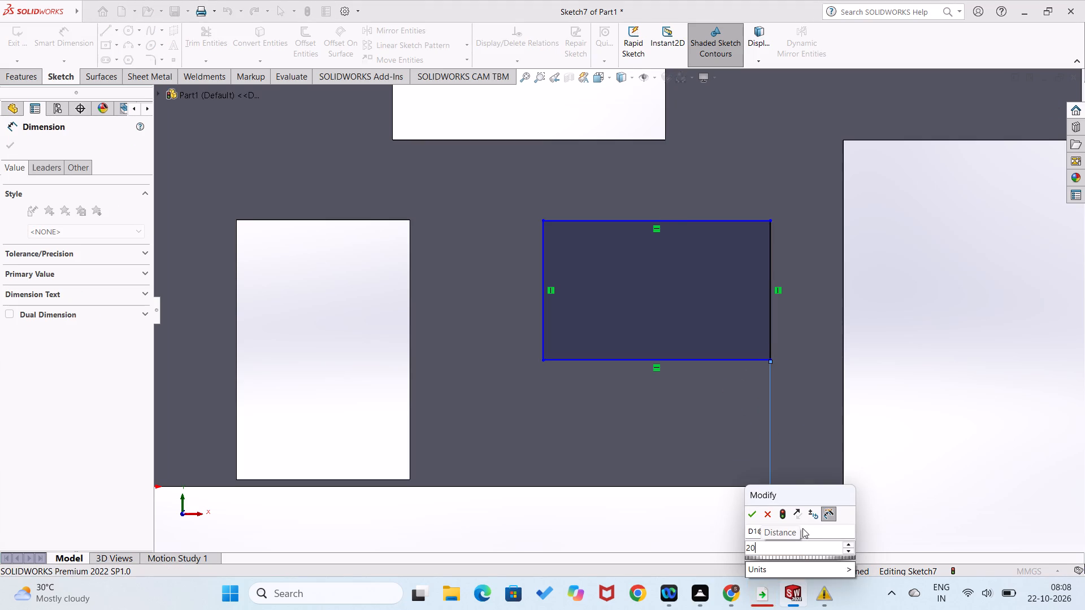
key(Return)
click(908, 386)
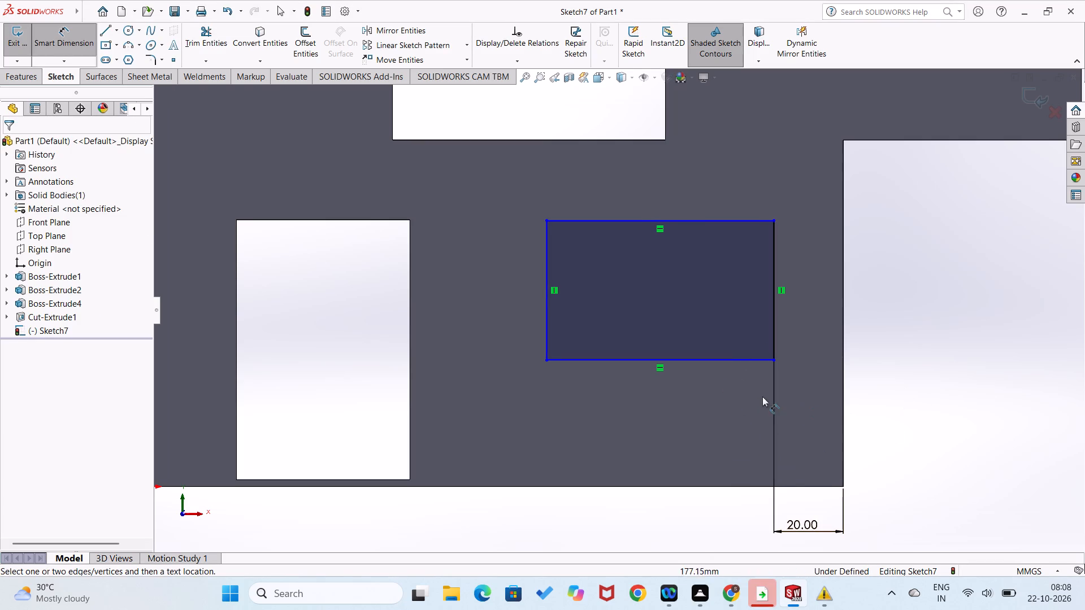
Dimension the new rectangle's bottom edge as 65 mm wide.
click(718, 362)
click(706, 398)
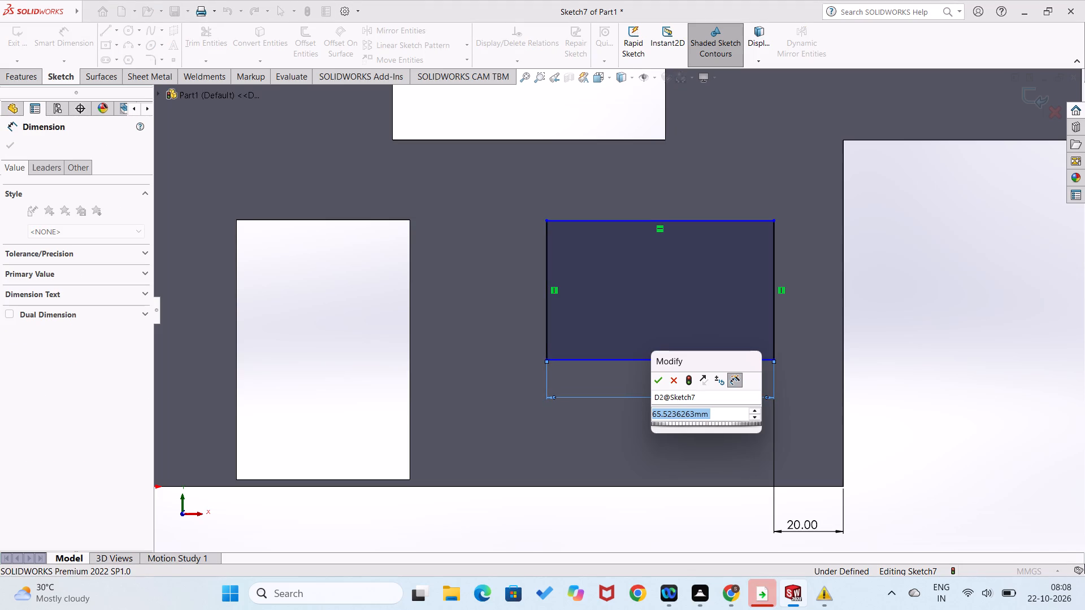
text(65)
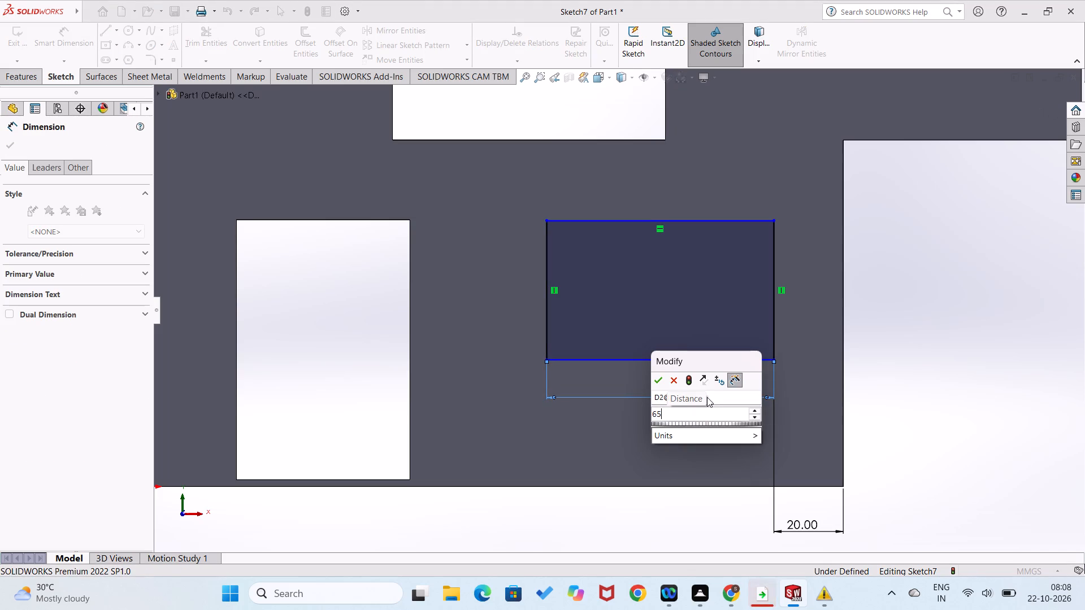
key(Return)
click(908, 424)
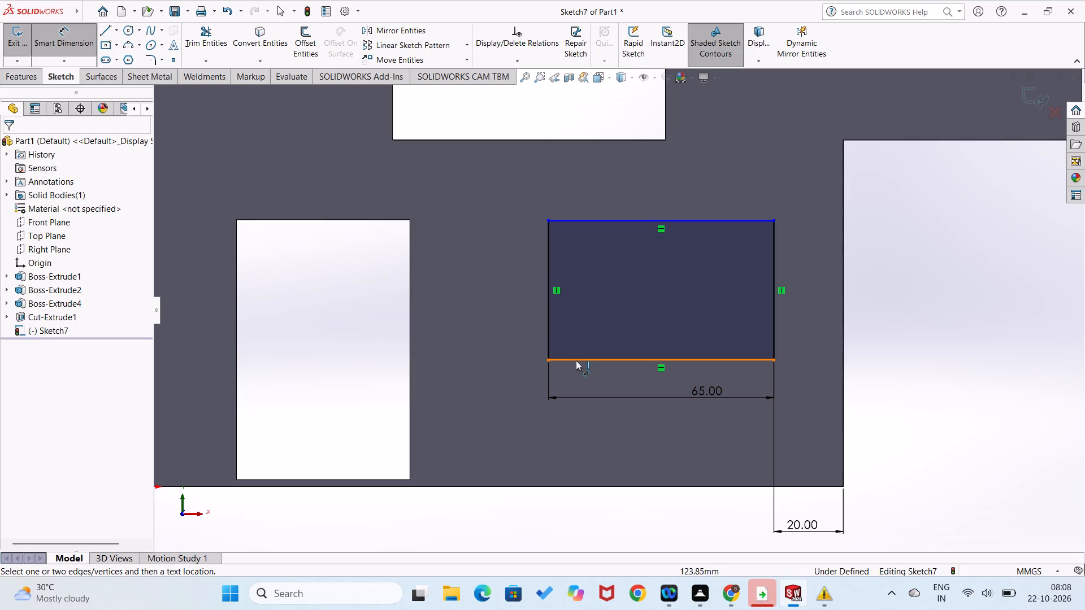
Dimension the new rectangle's vertical edge nearest the 50 x 75 mm opening as 40 mm.
click(548, 339)
click(531, 335)
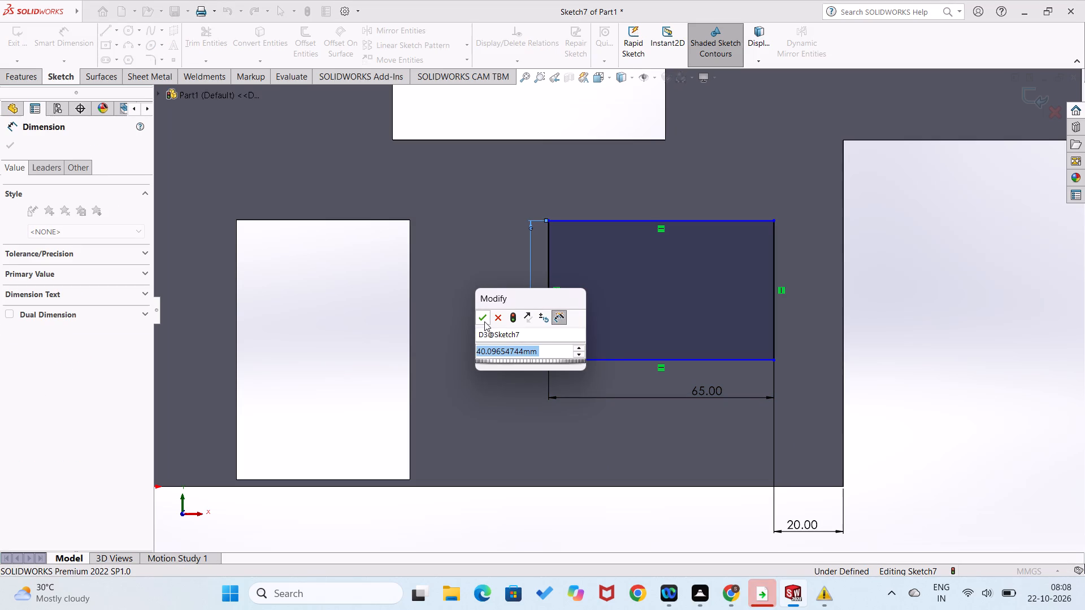
key(4)
key(0)
key(Return)
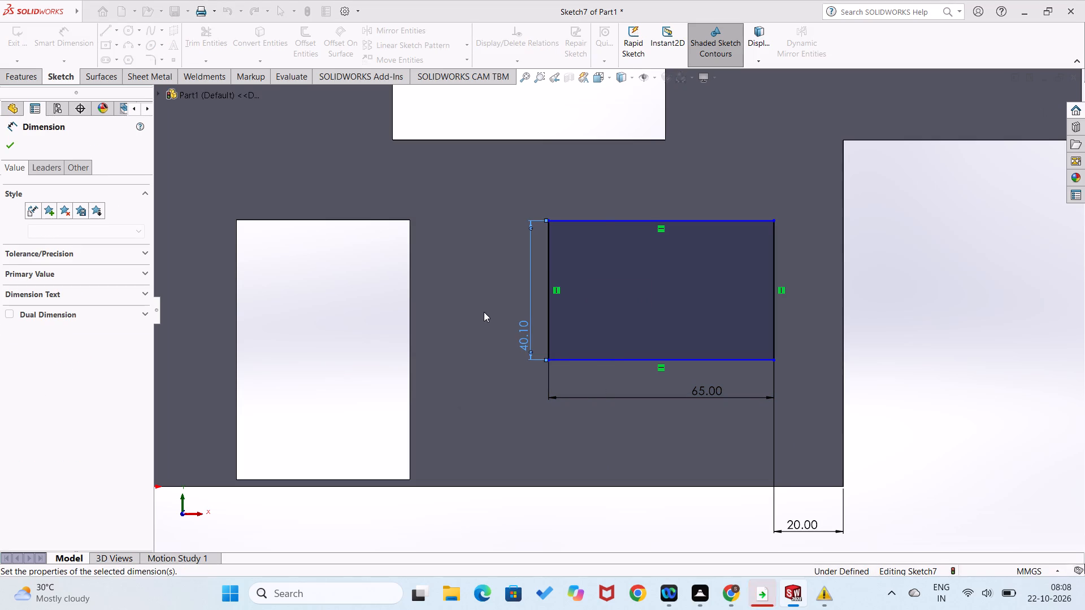
click(873, 375)
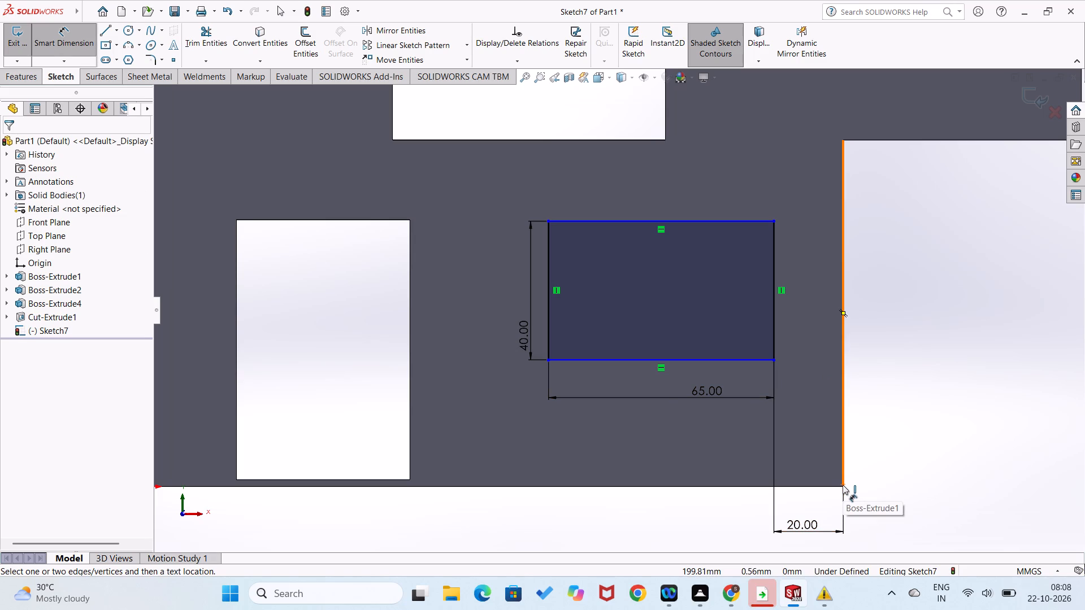
Dimension the vertical distance from the base's far bottom corner to the rectangle's nearest lower corner as 30 mm.
click(843, 485)
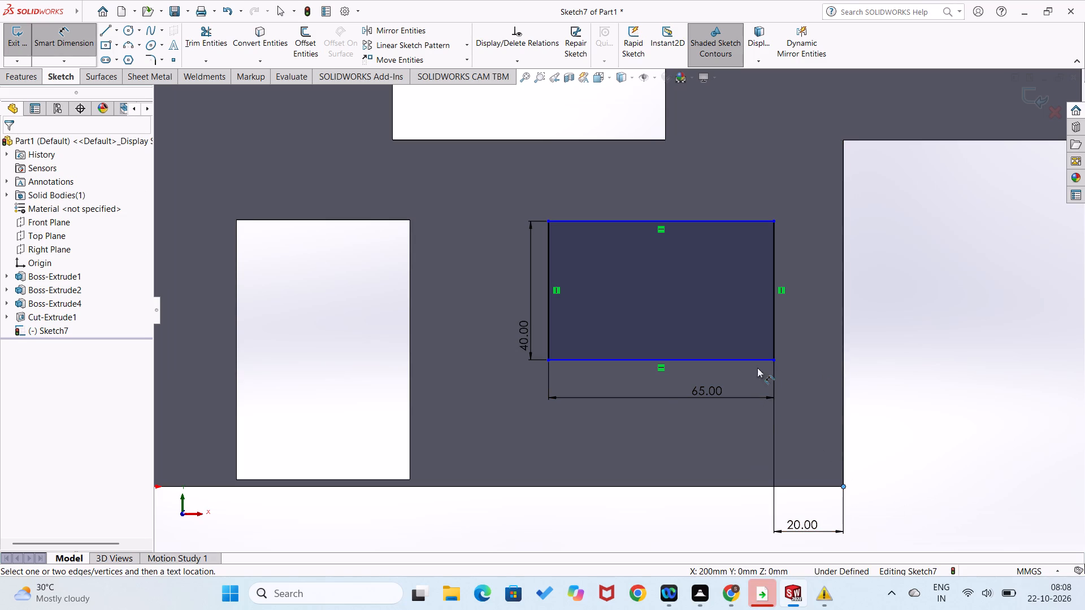
click(774, 360)
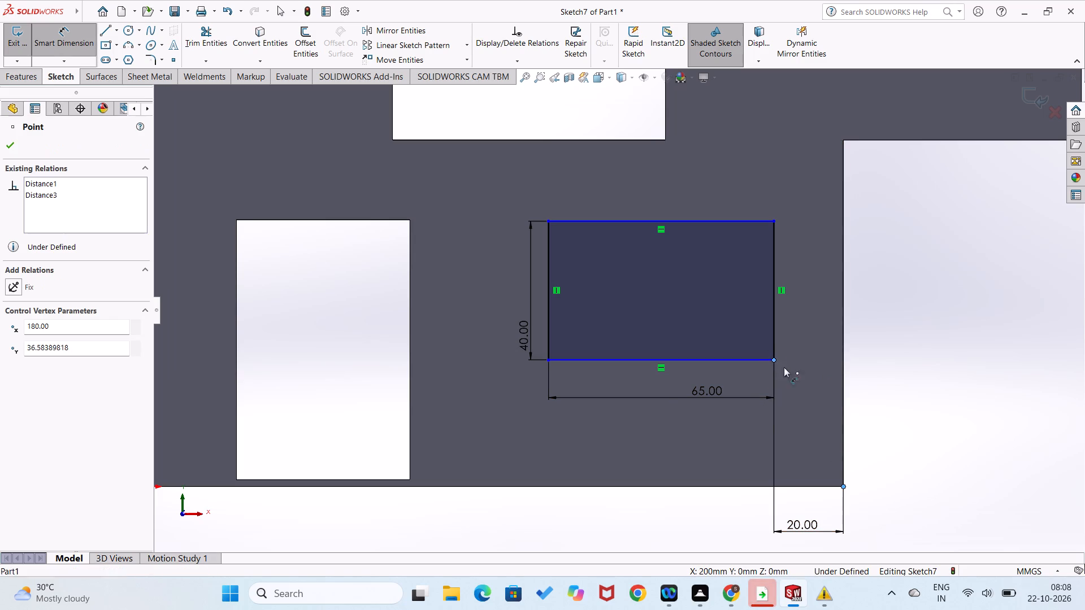
click(897, 398)
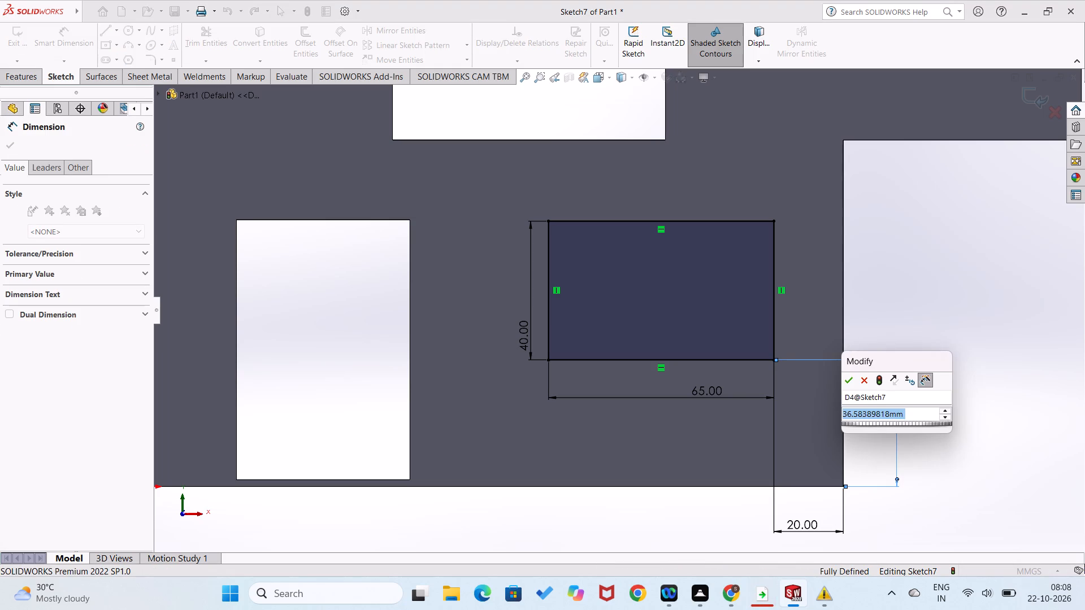
key(3)
key(0)
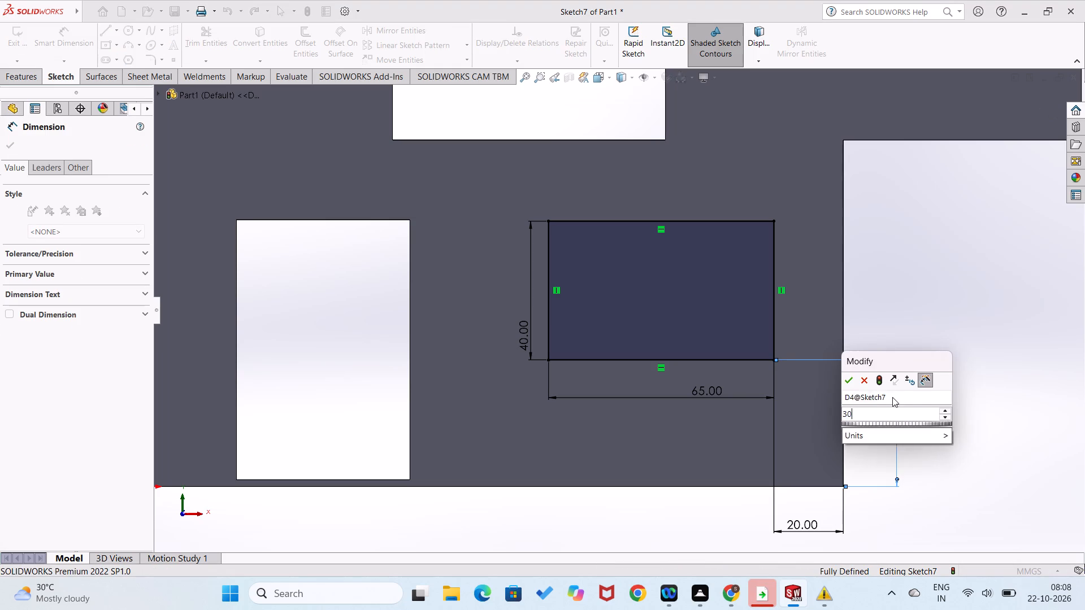
key(Return)
click(956, 345)
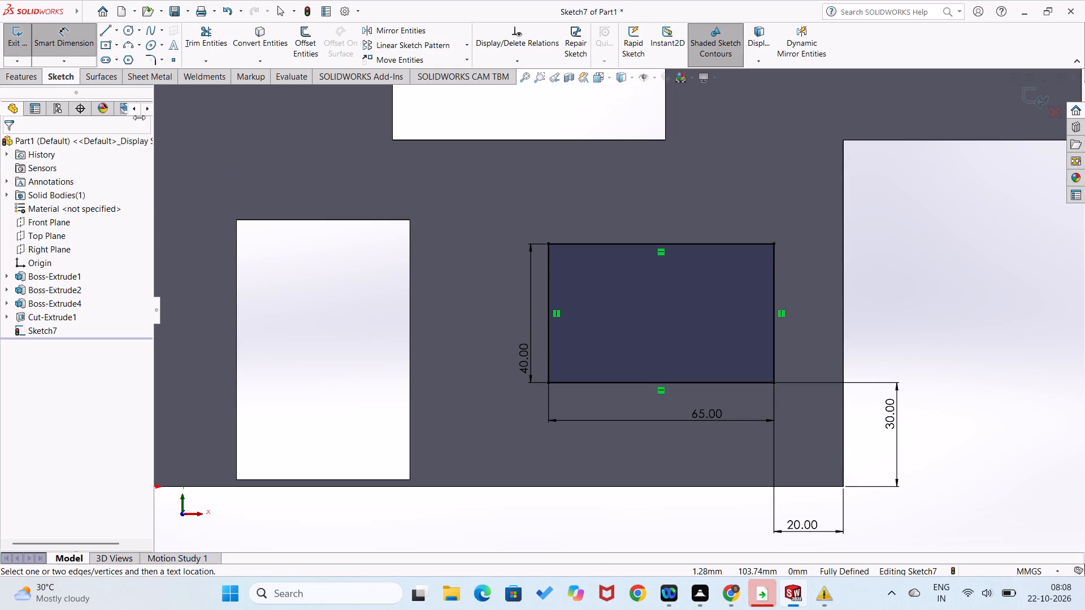
Cut-extrude the 65 x 40 mm rectangle from the sketch plane into the base, blind, 100 mm deep.
click(27, 77)
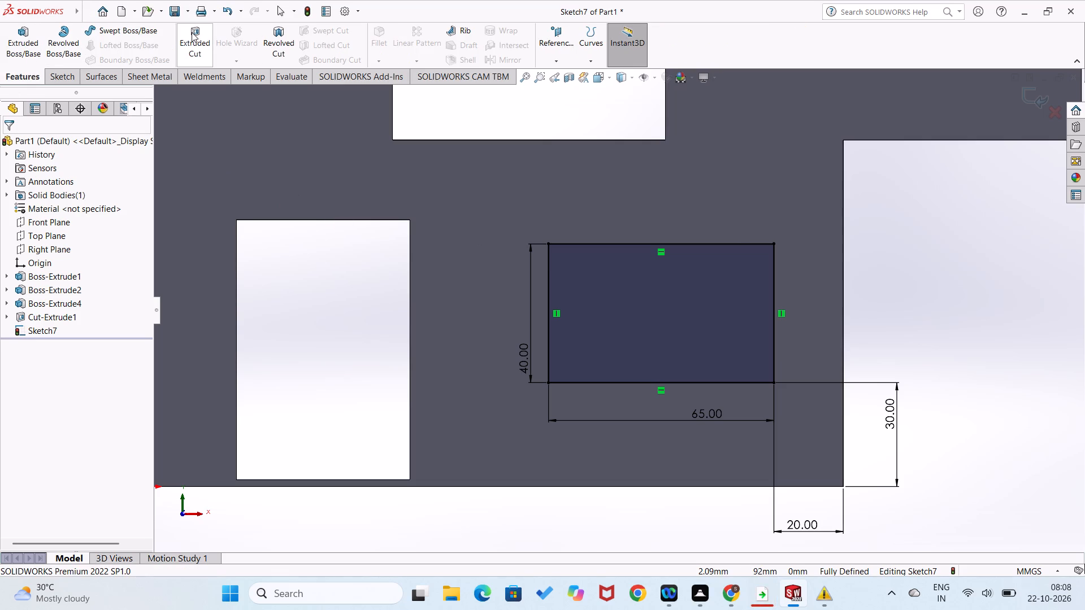
click(192, 32)
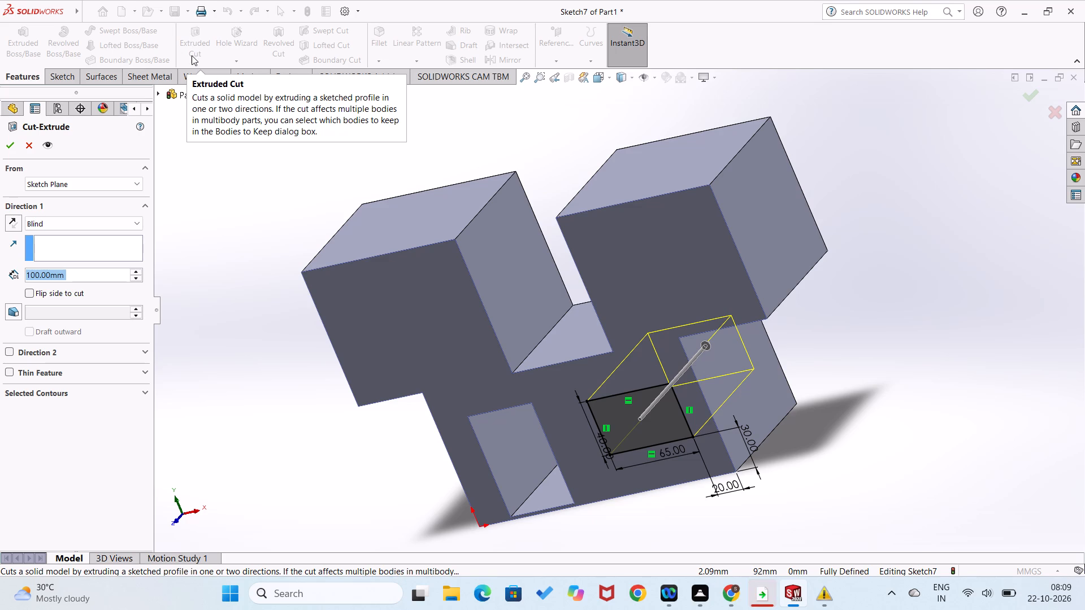
middle_drag(319, 472, 363, 414)
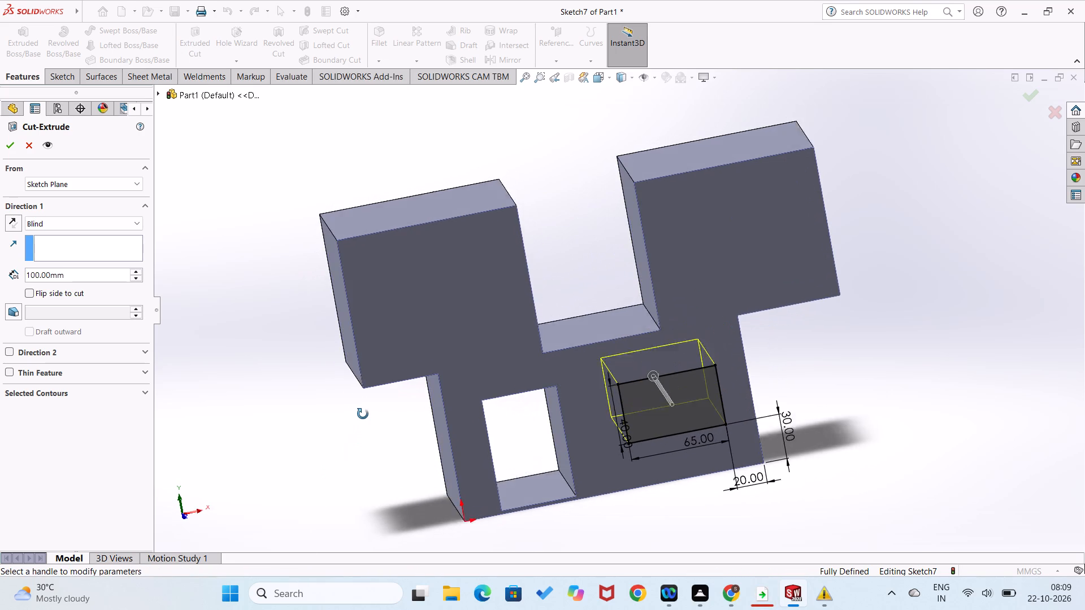
middle_drag(363, 414, 363, 408)
click(12, 141)
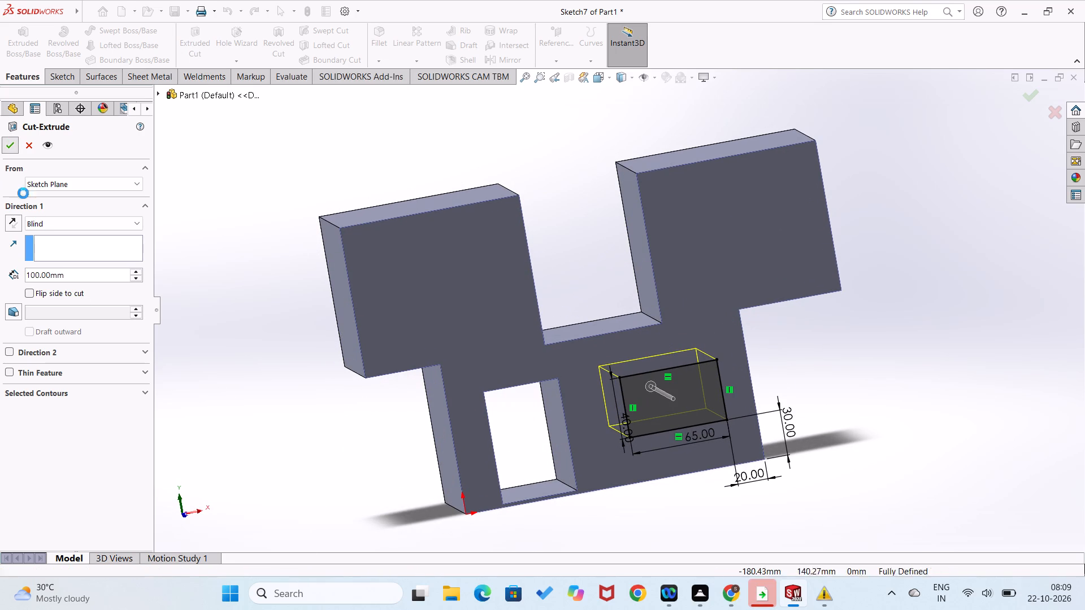
click(275, 477)
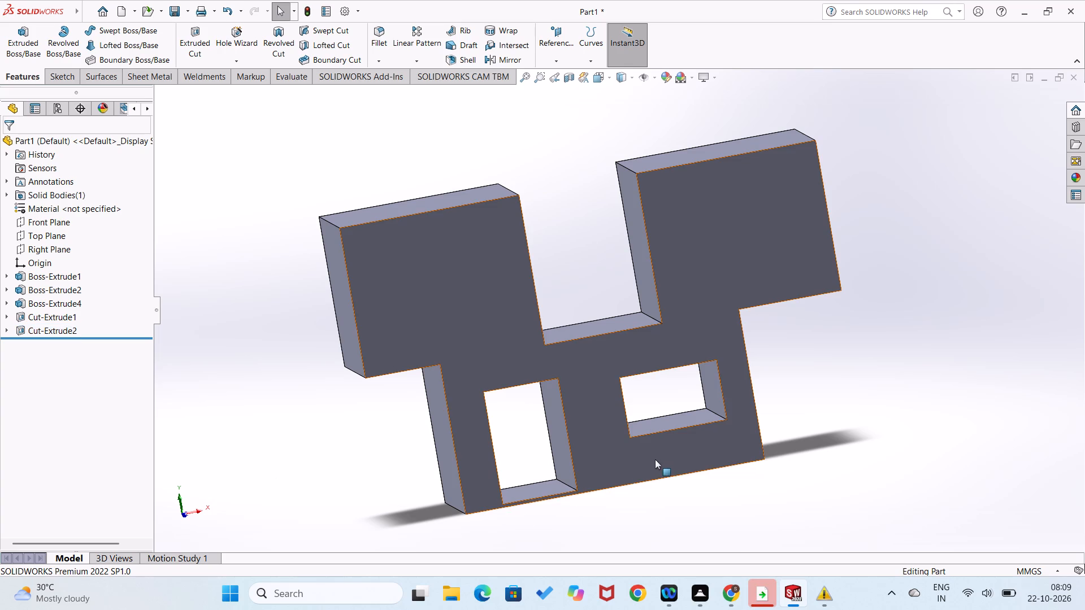
Start a sketch on the front face and draw a corner rectangle about 8 x 40 mm spanning the 65 x 40 mm opening's top and bottom edges.
right_click(626, 470)
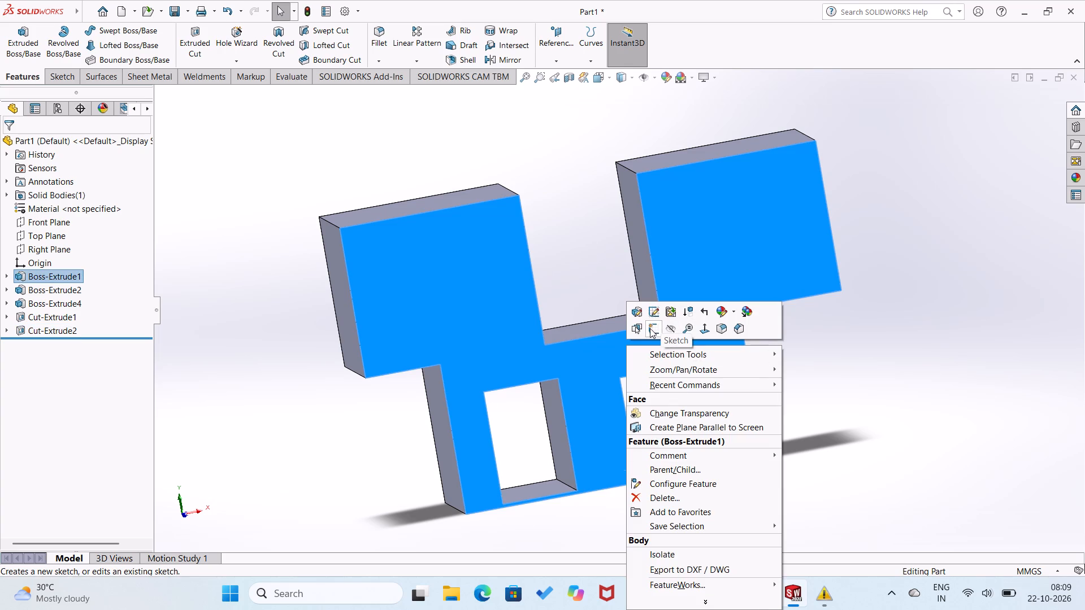
click(650, 328)
click(832, 396)
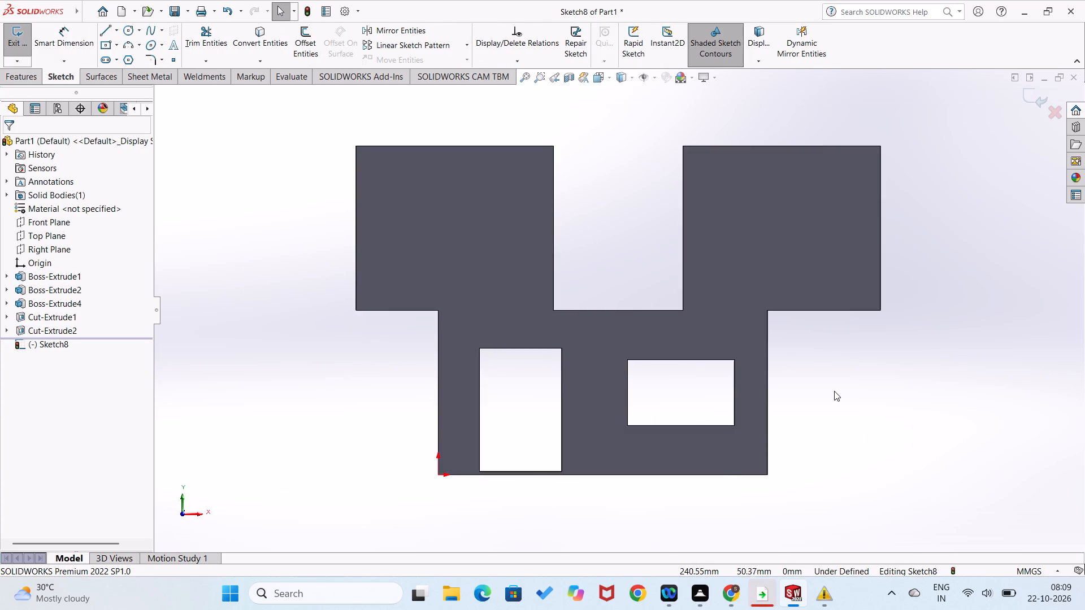
scroll(832, 391, down, 2)
right_drag(847, 366, 791, 450)
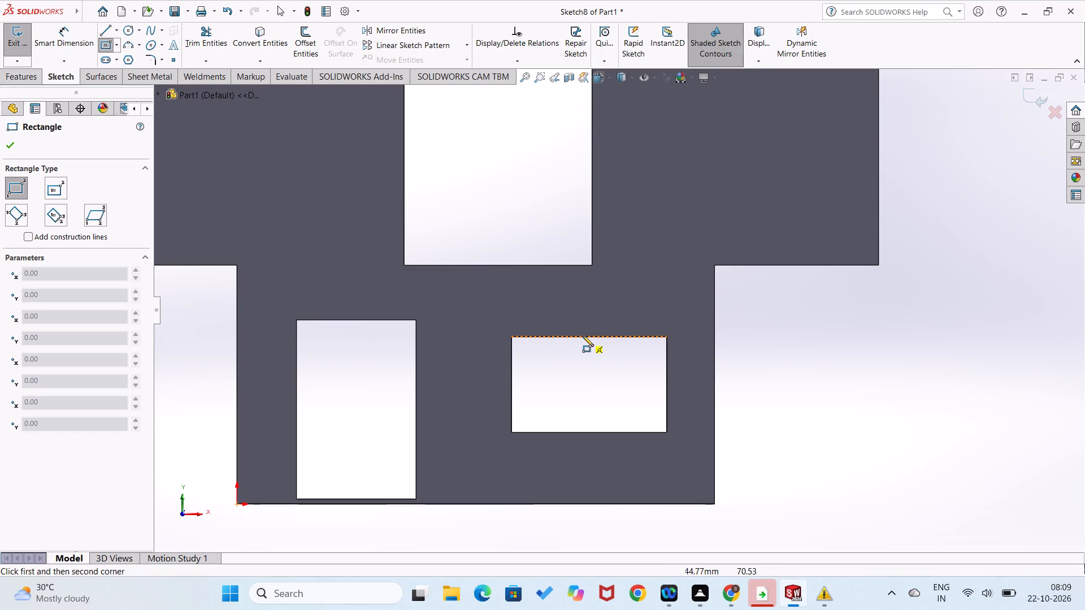
click(583, 335)
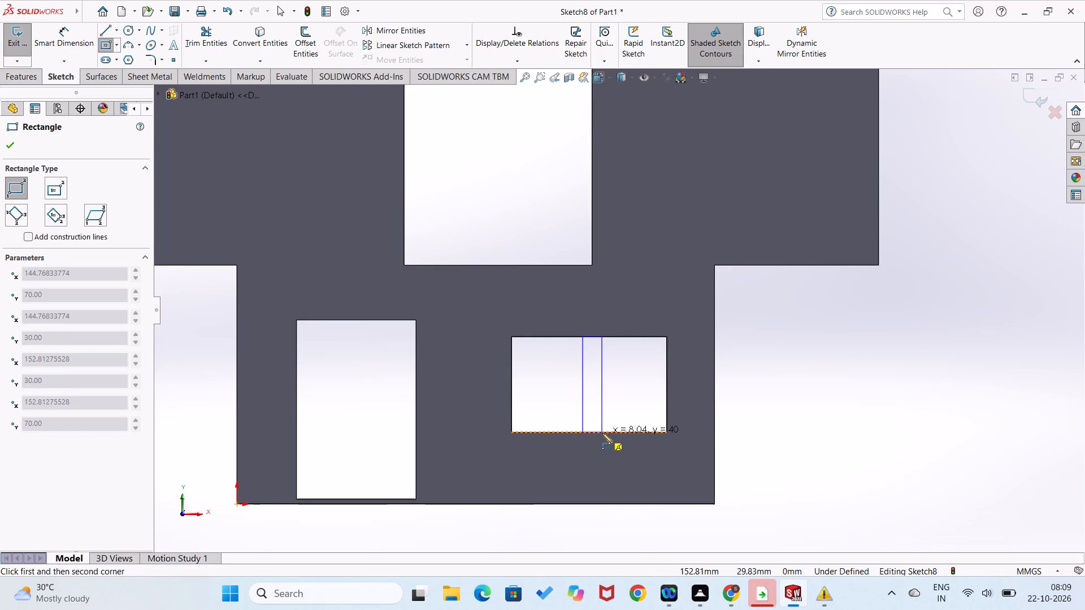
click(602, 433)
Dimension the narrow rectangle's bottom edge as 5 mm wide.
right_drag(804, 455, 797, 350)
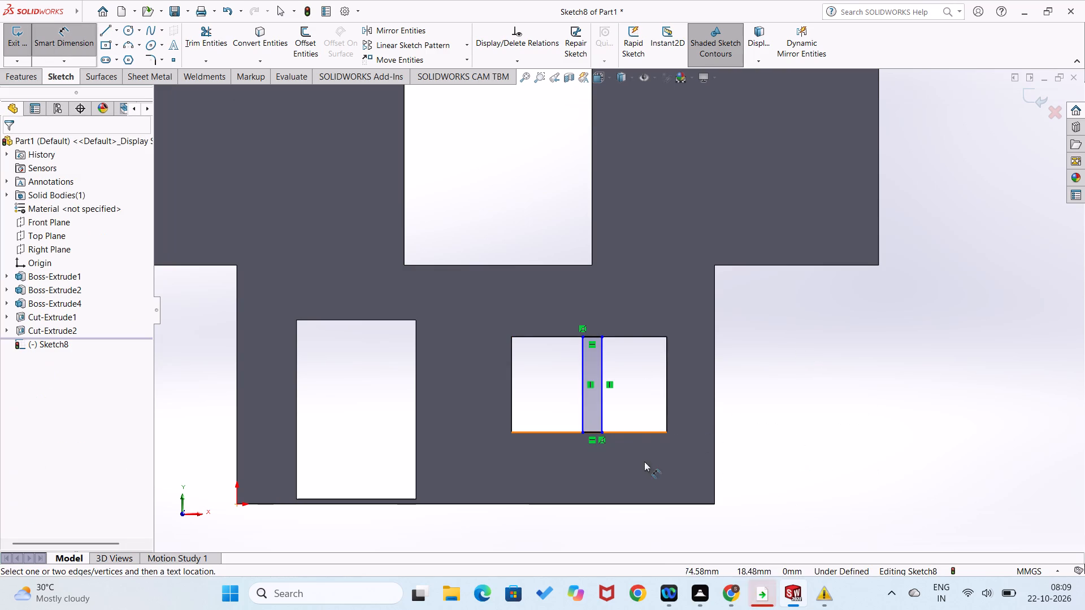
scroll(619, 441, down, 3)
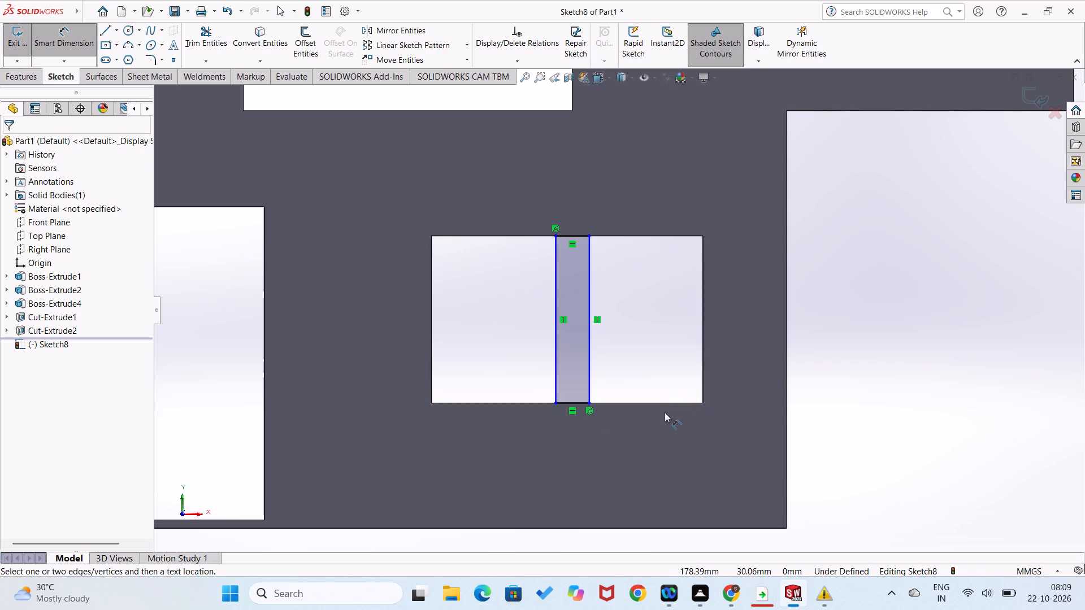
click(580, 402)
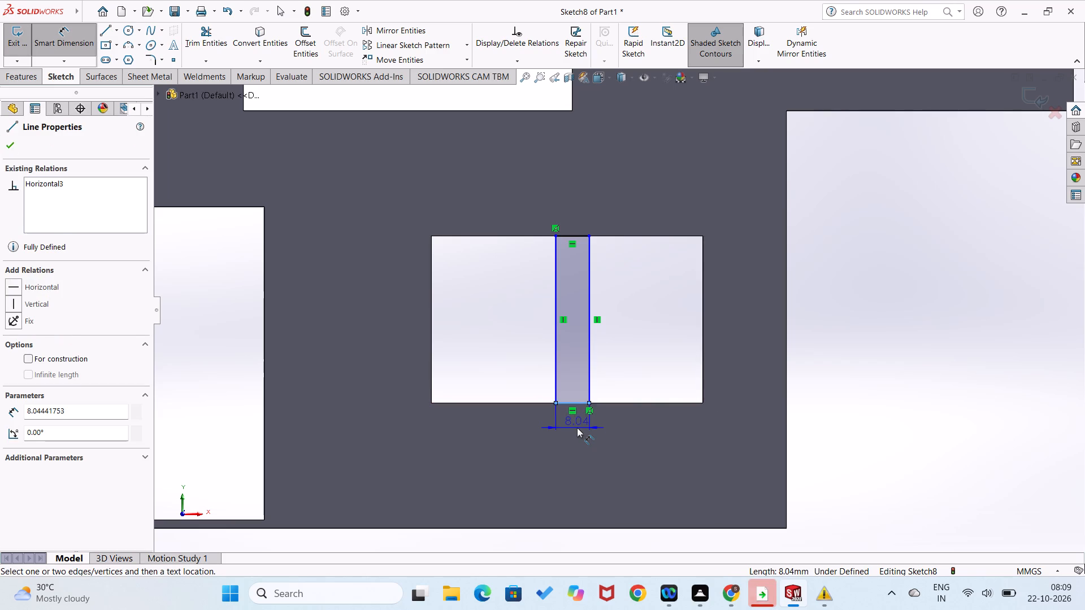
click(577, 428)
key(5)
key(Return)
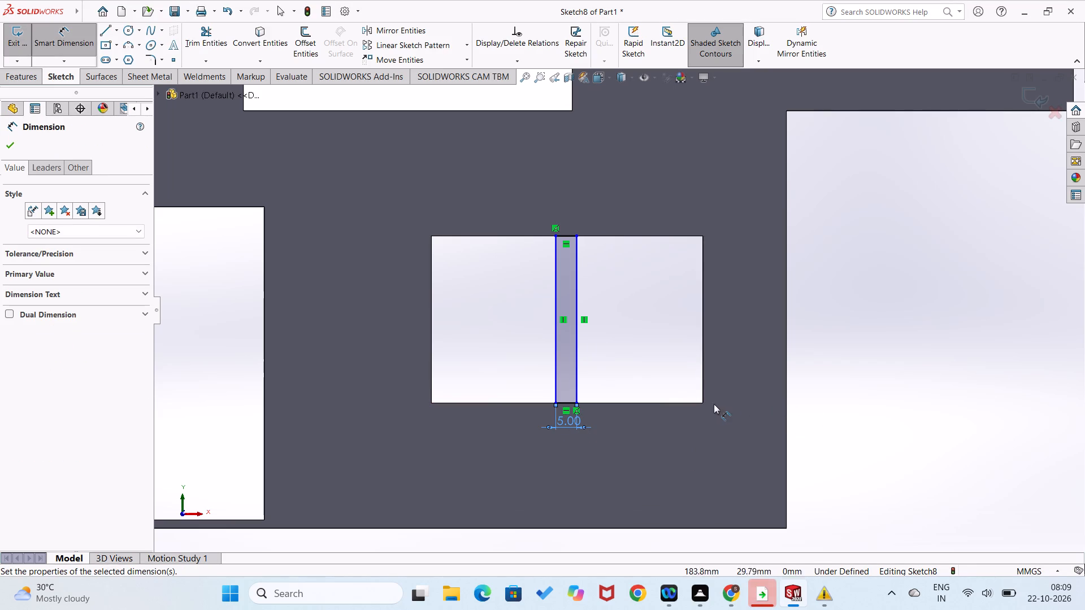
Dimension the distance from the window opening's lower corner nearest the base's far side to the narrow rectangle's nearest lower corner as 30 mm.
click(702, 403)
click(578, 403)
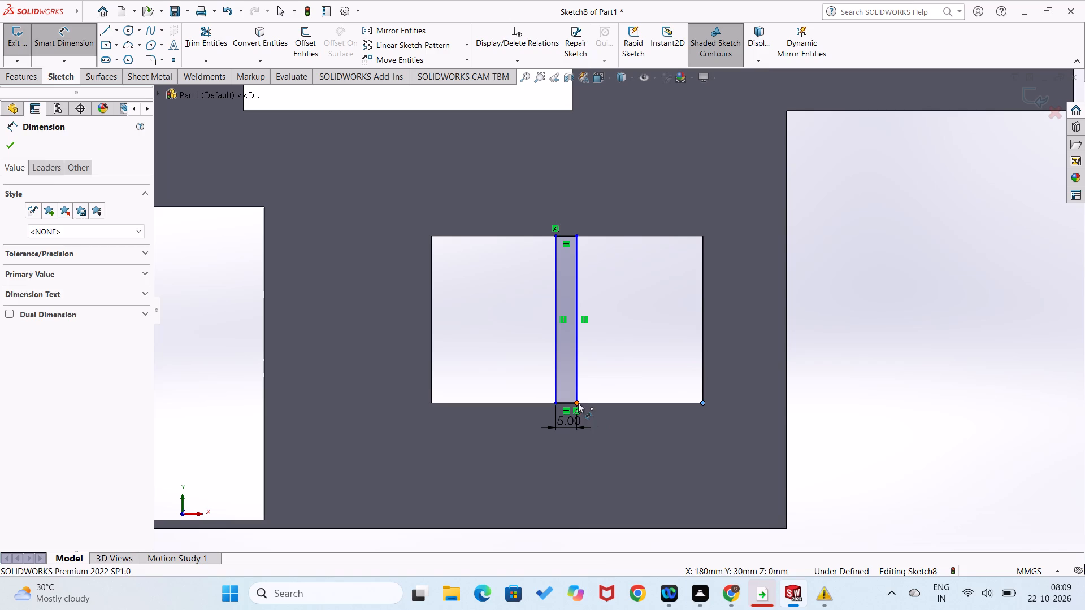
click(654, 458)
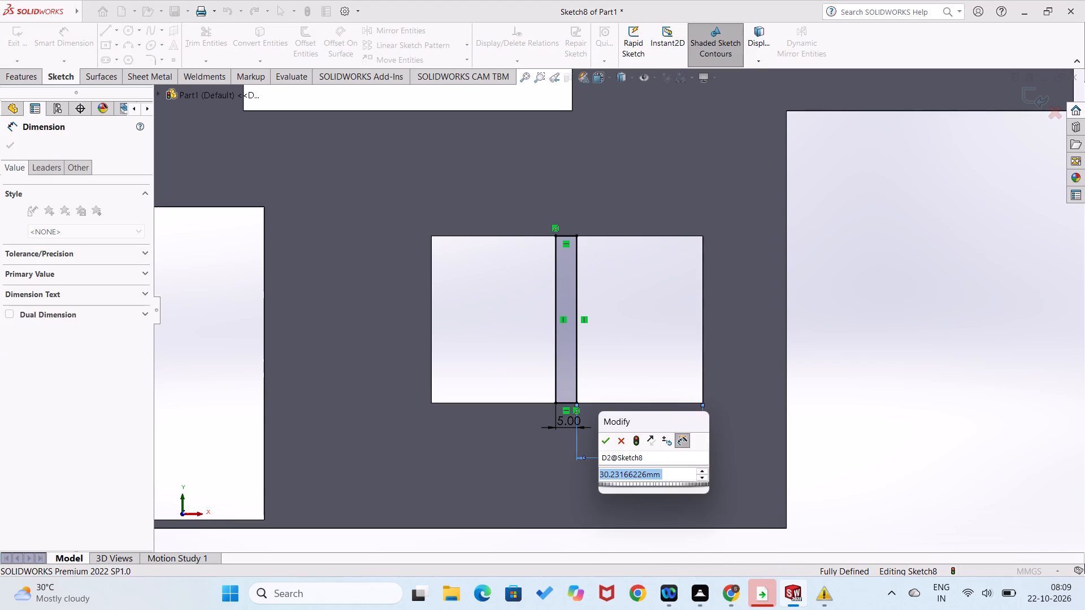
text(30)
key(Return)
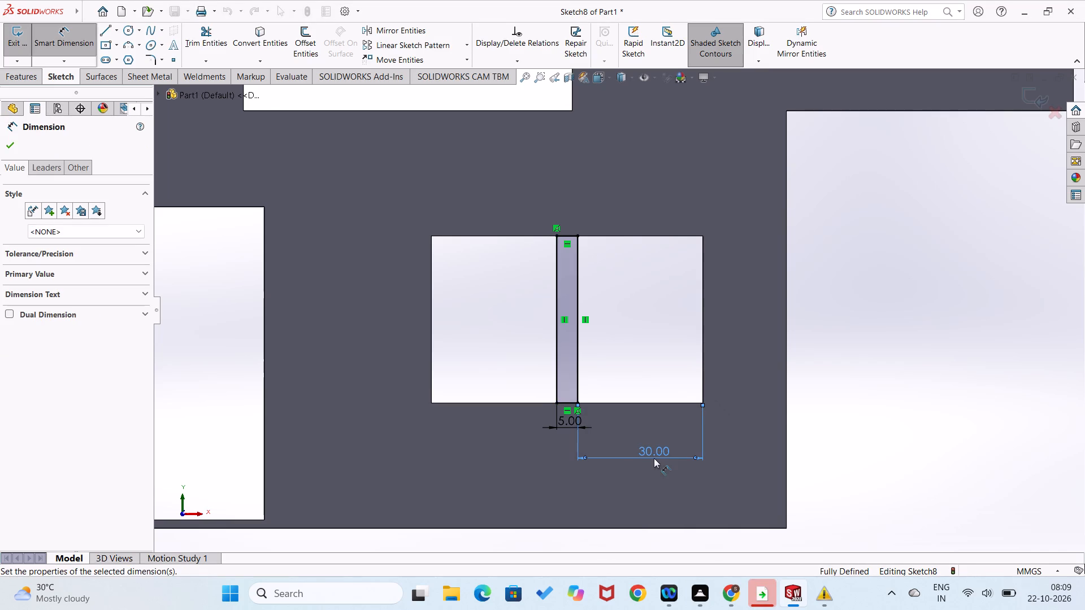
click(853, 341)
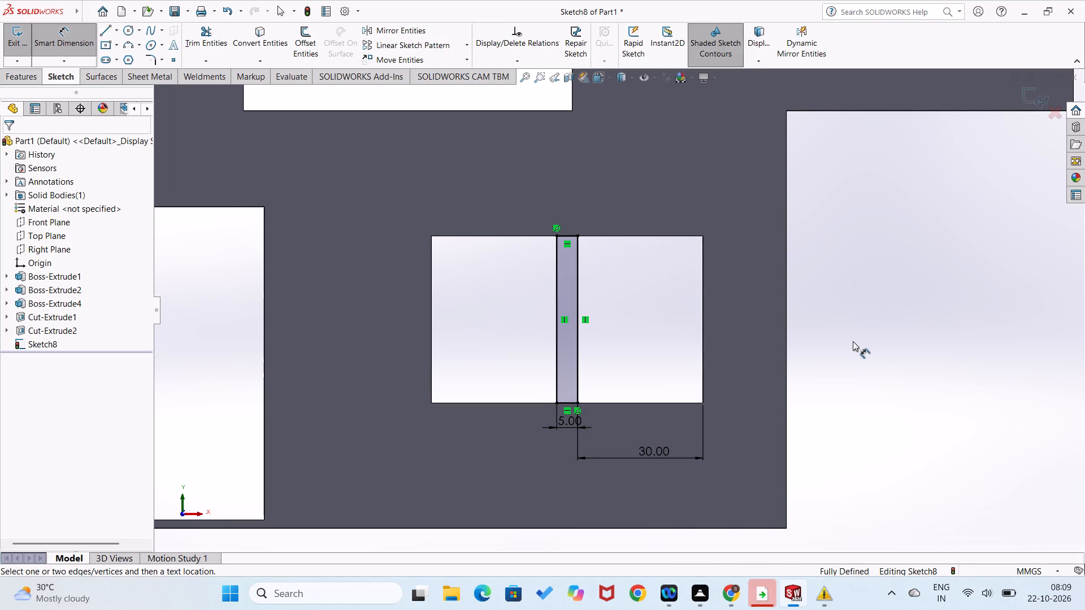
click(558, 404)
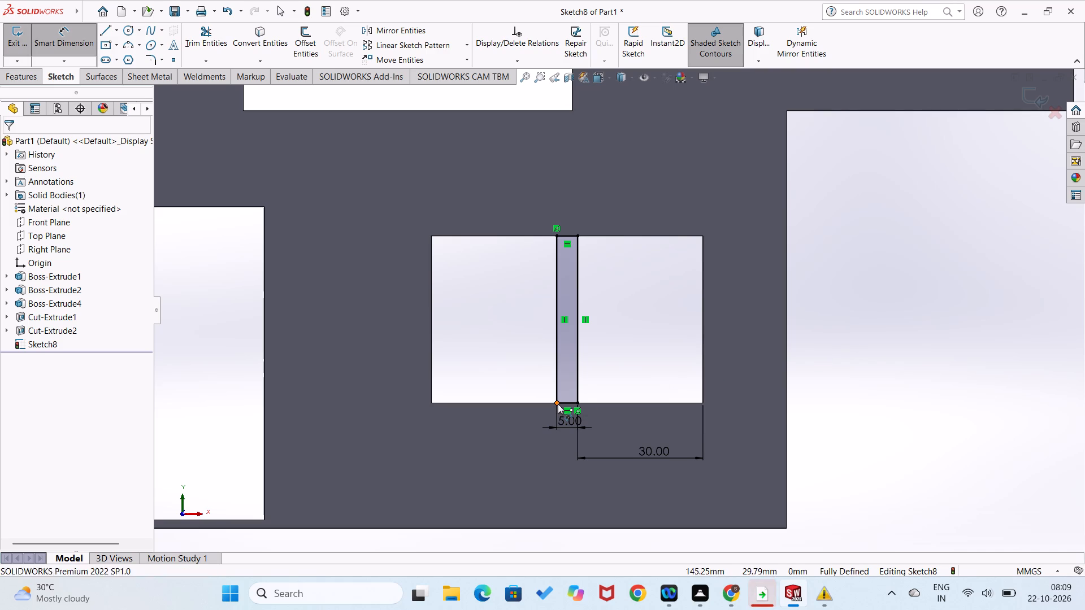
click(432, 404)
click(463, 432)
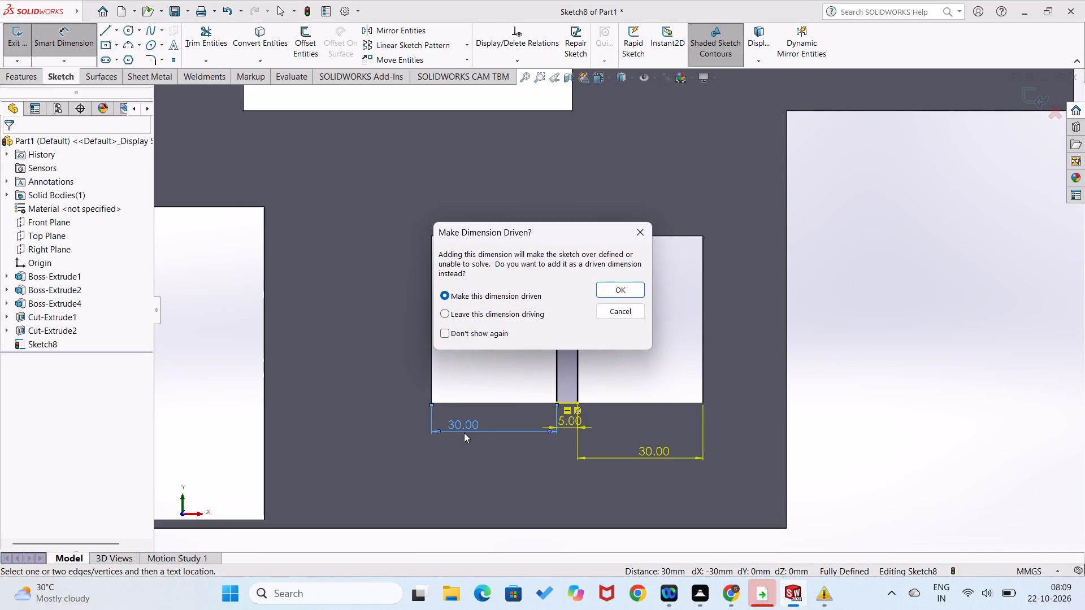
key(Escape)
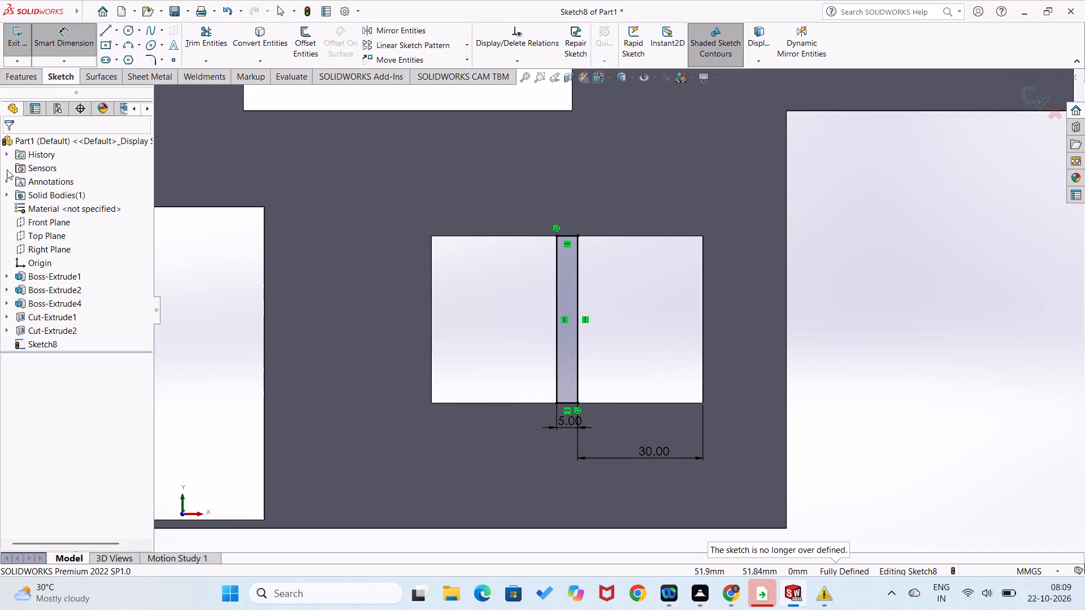
Extrude the 5 mm wide rectangle as a blind boss, 100 mm deep, with the direction reversed into the window opening.
click(20, 77)
click(25, 40)
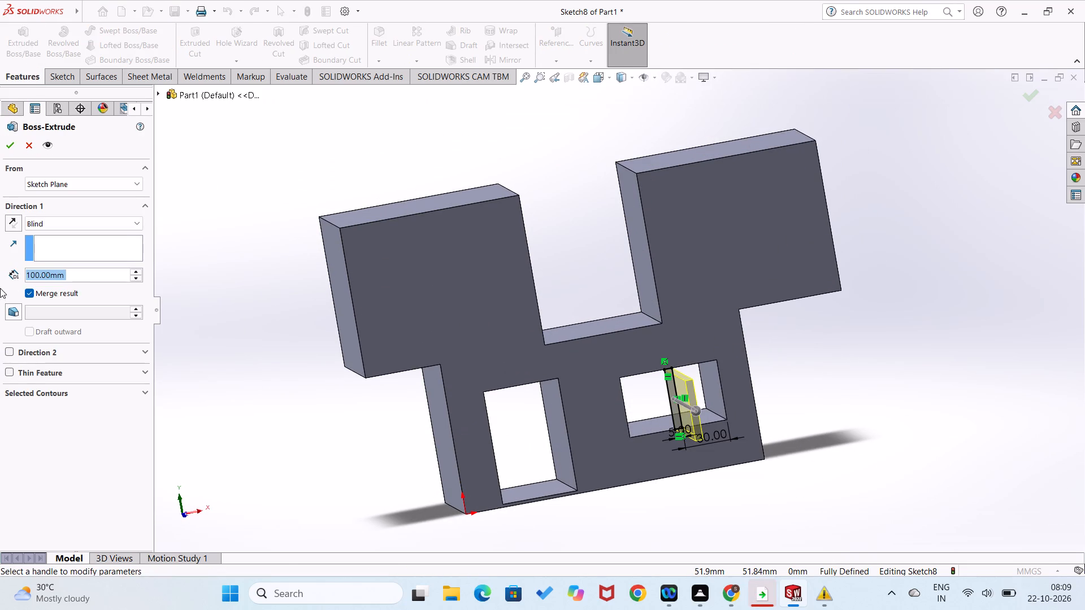
click(17, 220)
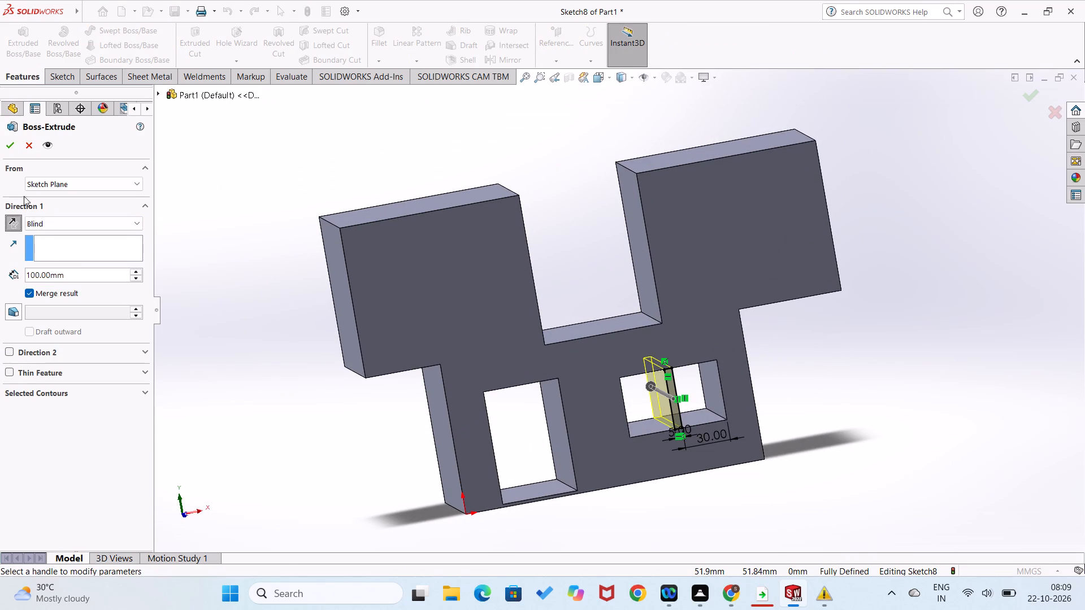
click(4, 145)
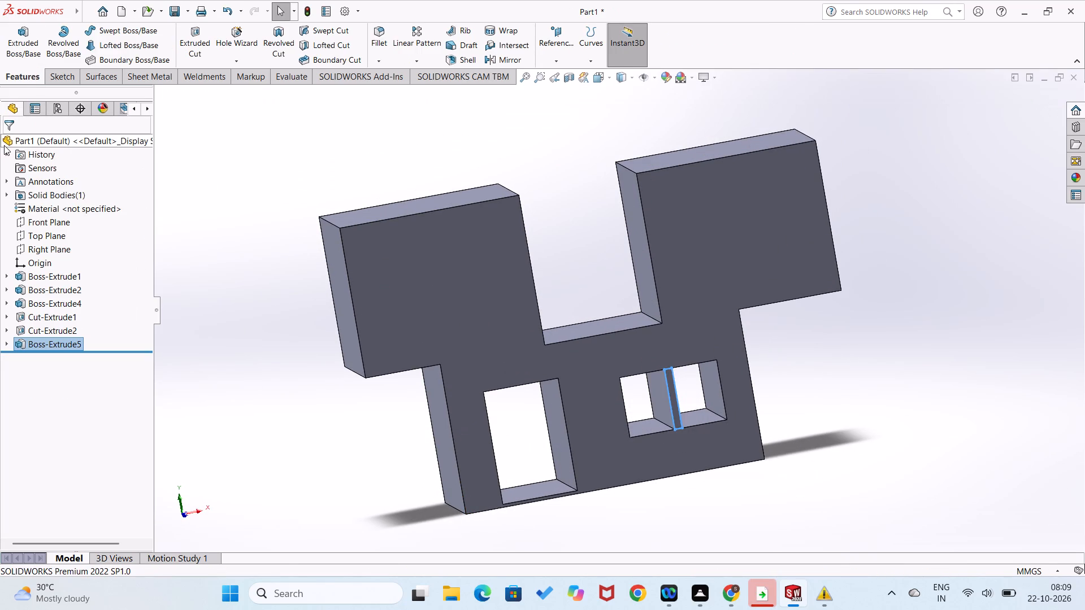
click(257, 340)
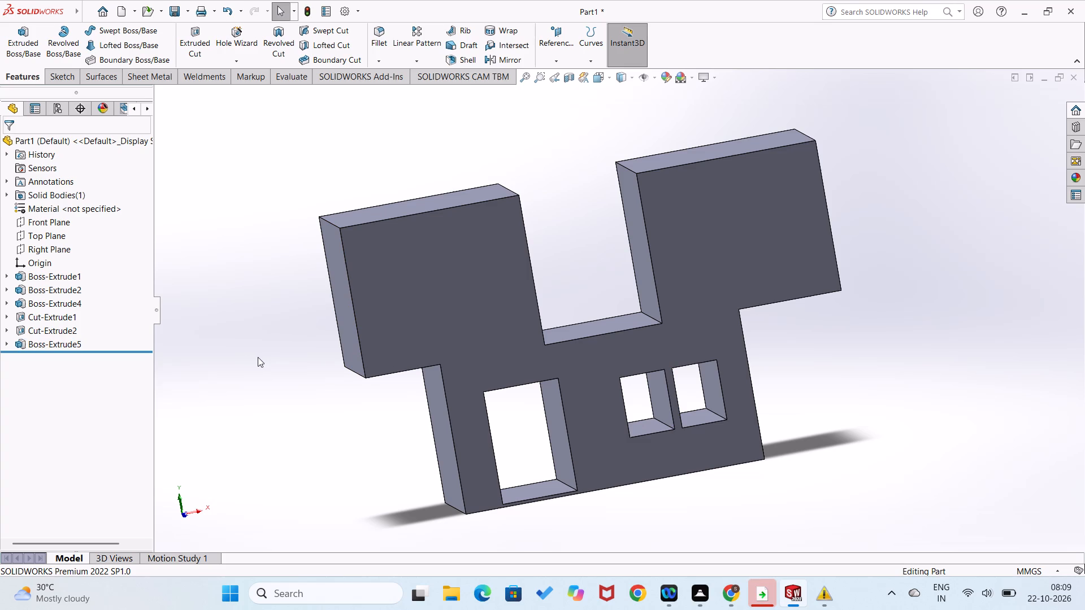
Start a sketch on the front face and draw a corner rectangle about 71 x 47 mm around both window openings.
scroll(258, 358, down, 1)
middle_drag(257, 360, 467, 413)
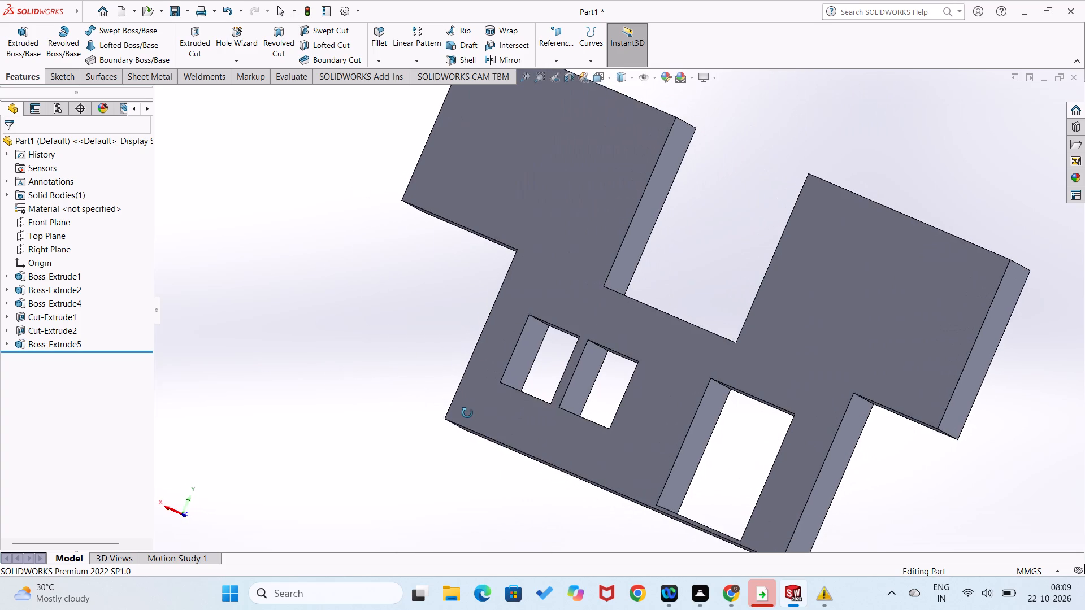
middle_drag(467, 413, 199, 483)
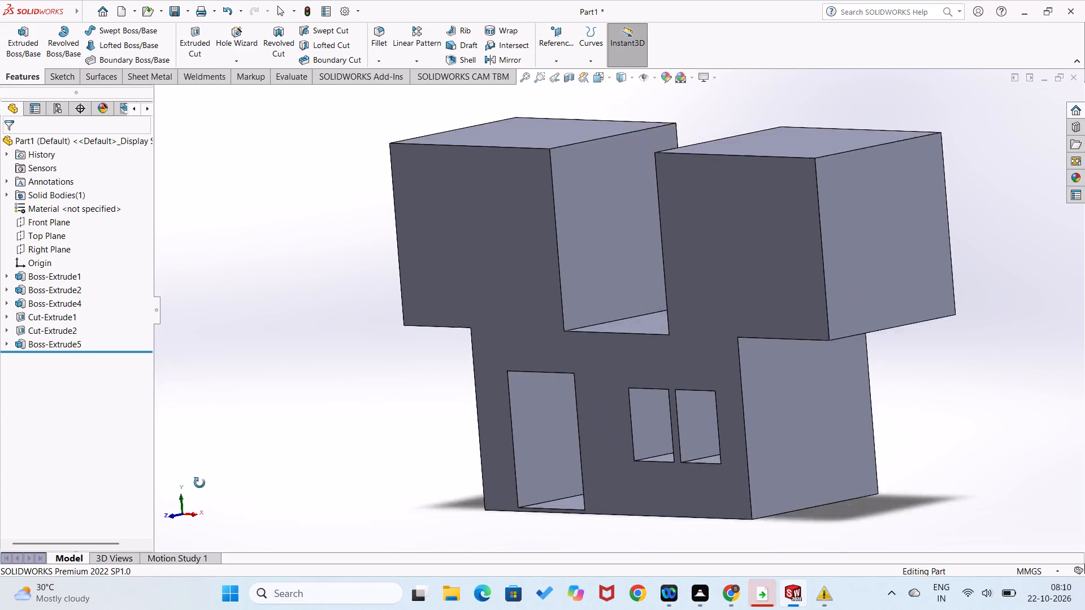
middle_drag(199, 483, 217, 506)
scroll(217, 506, up, 1)
right_click(617, 420)
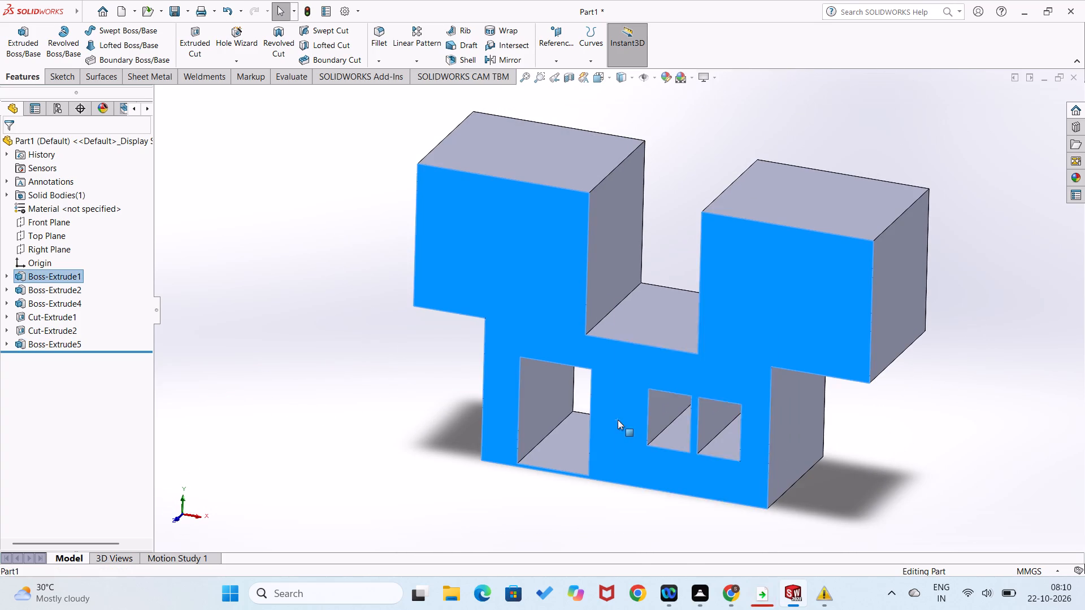
click(643, 325)
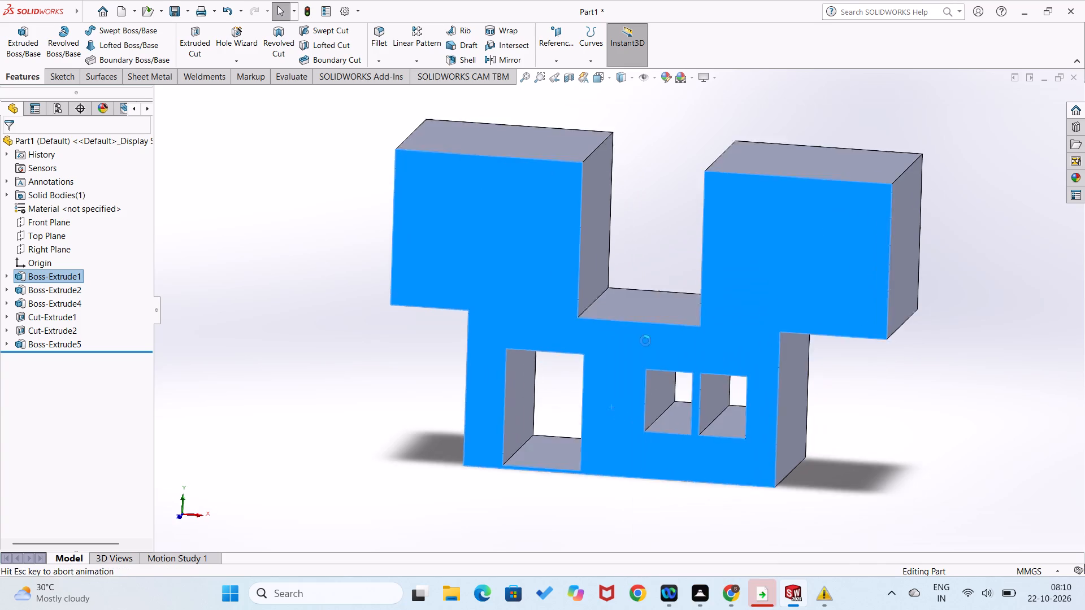
scroll(667, 406, down, 4)
click(914, 360)
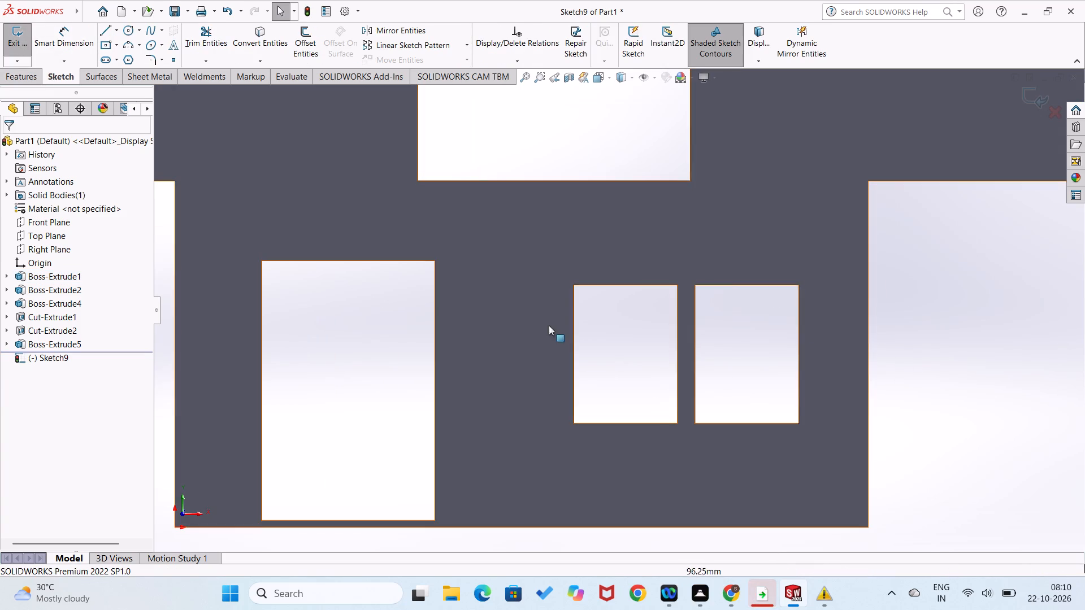
right_drag(917, 319, 917, 324)
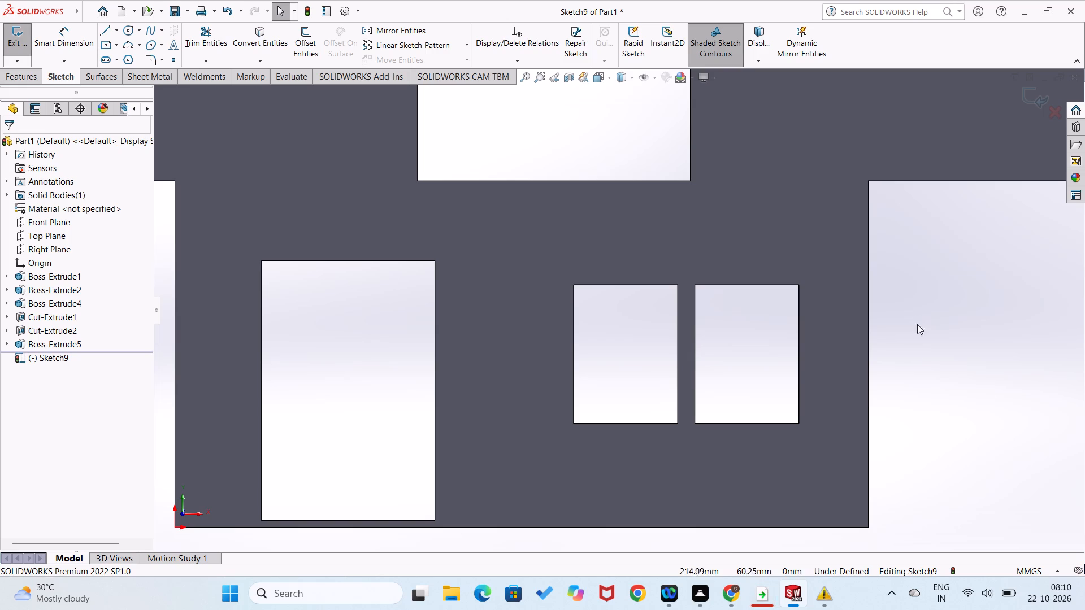
right_drag(917, 324, 897, 406)
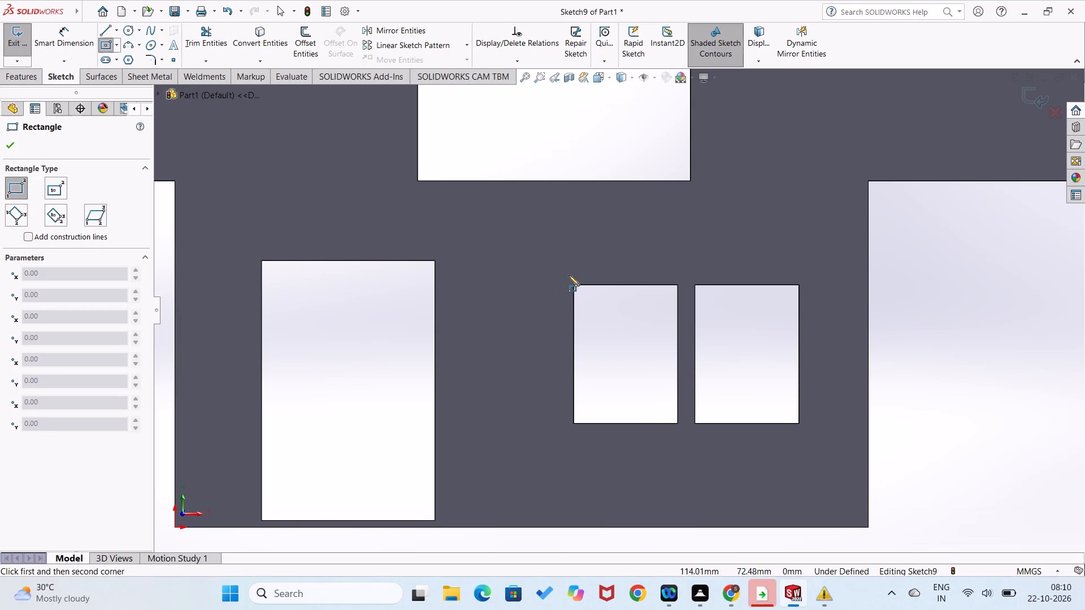
click(563, 273)
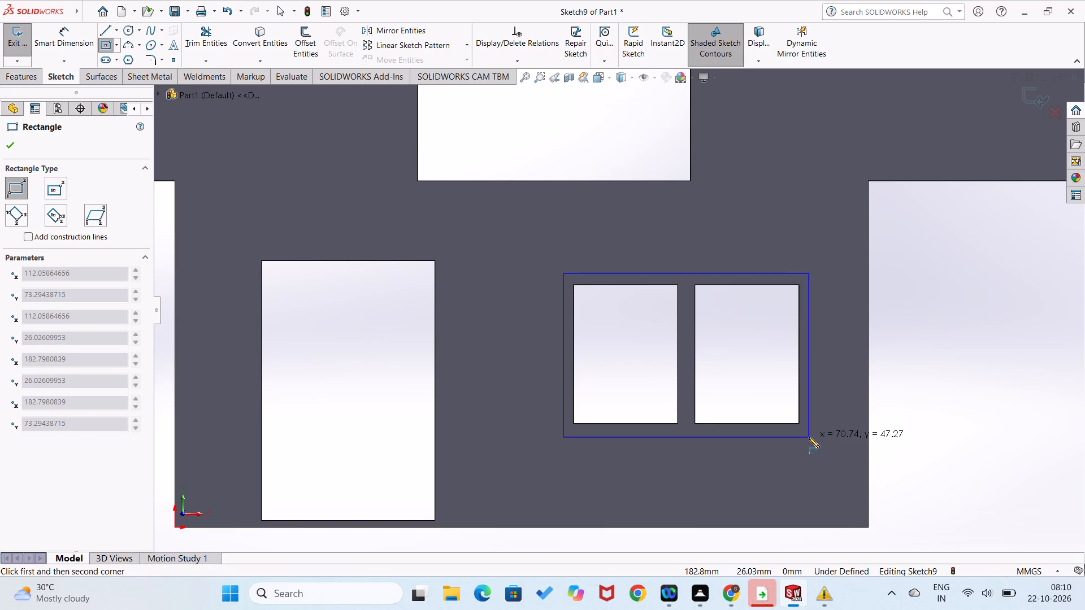
click(809, 437)
Dimension the height of the surrounding rectangle along its vertical edge nearest the base's outer side.
right_drag(913, 445, 910, 442)
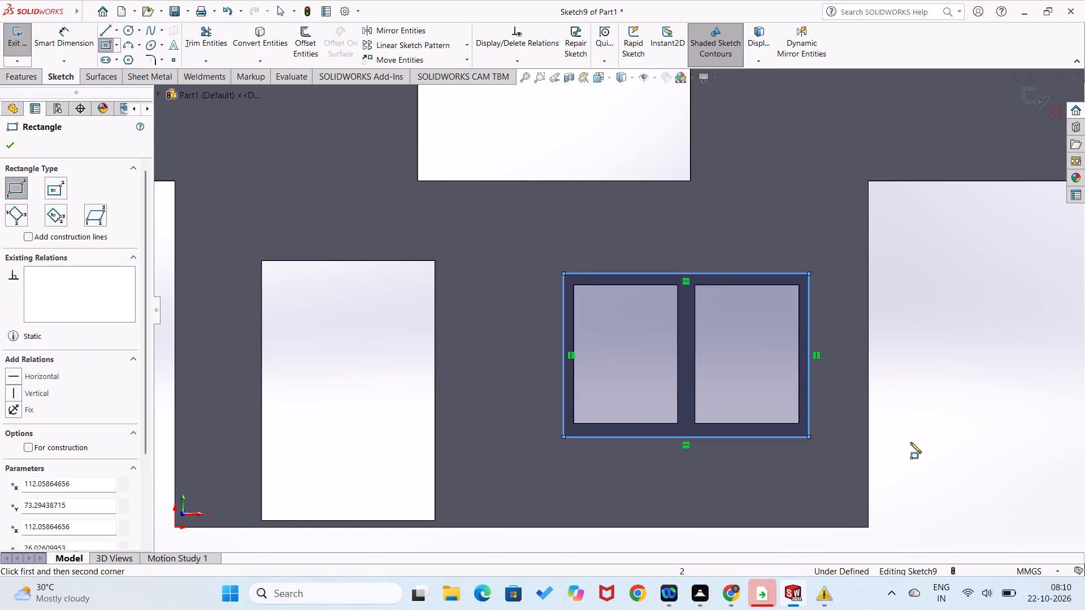
right_drag(910, 442, 909, 320)
click(809, 404)
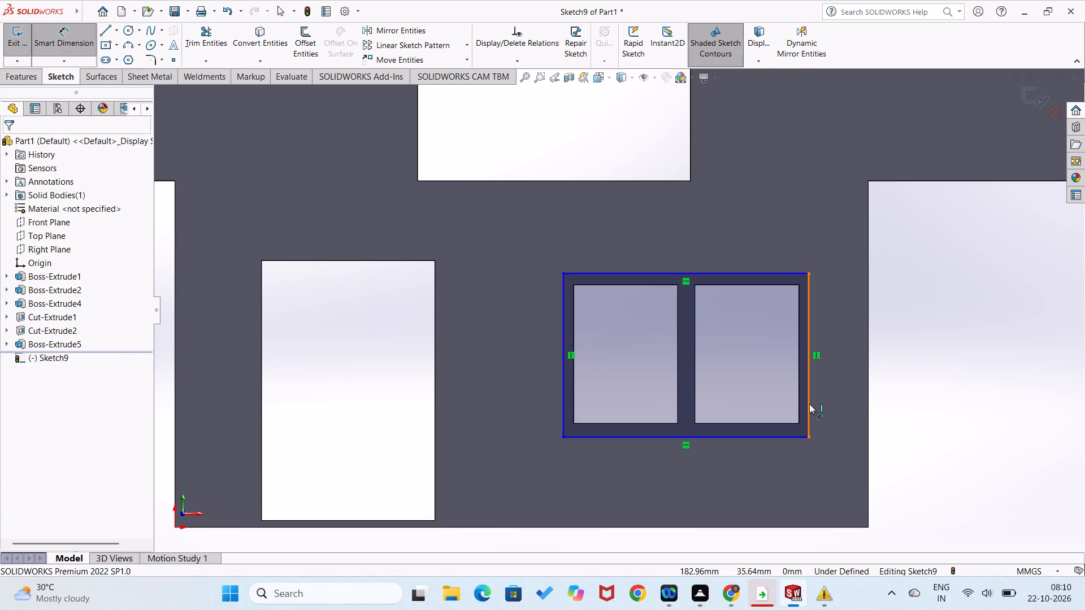
click(828, 400)
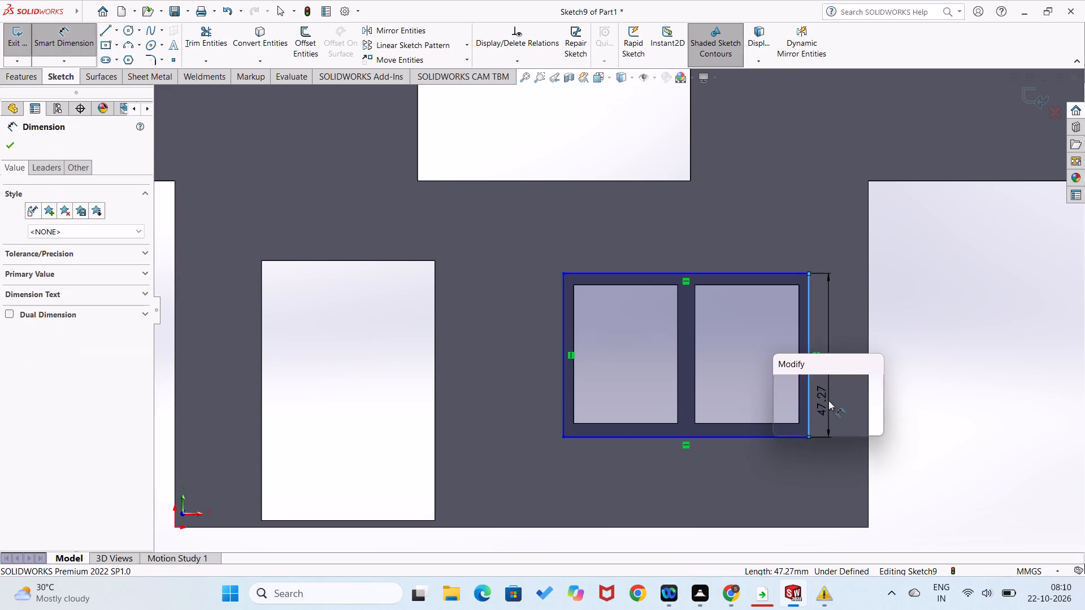
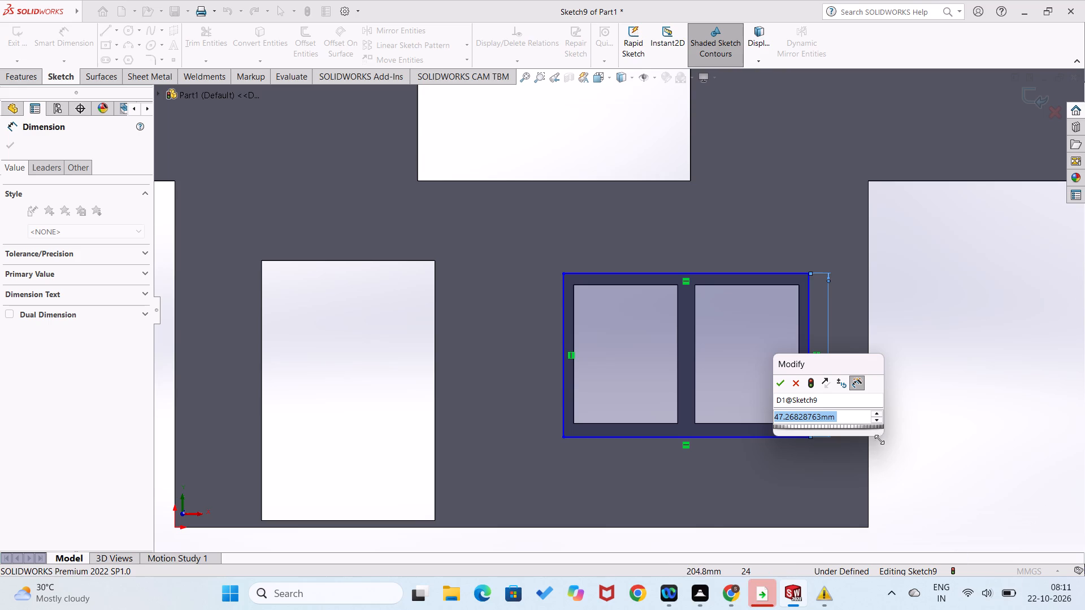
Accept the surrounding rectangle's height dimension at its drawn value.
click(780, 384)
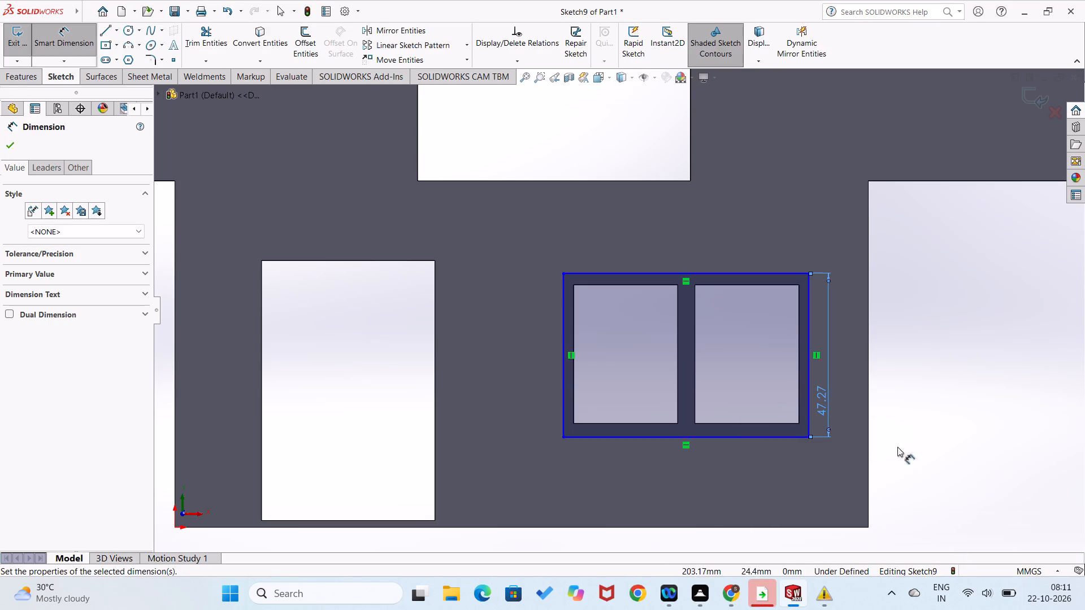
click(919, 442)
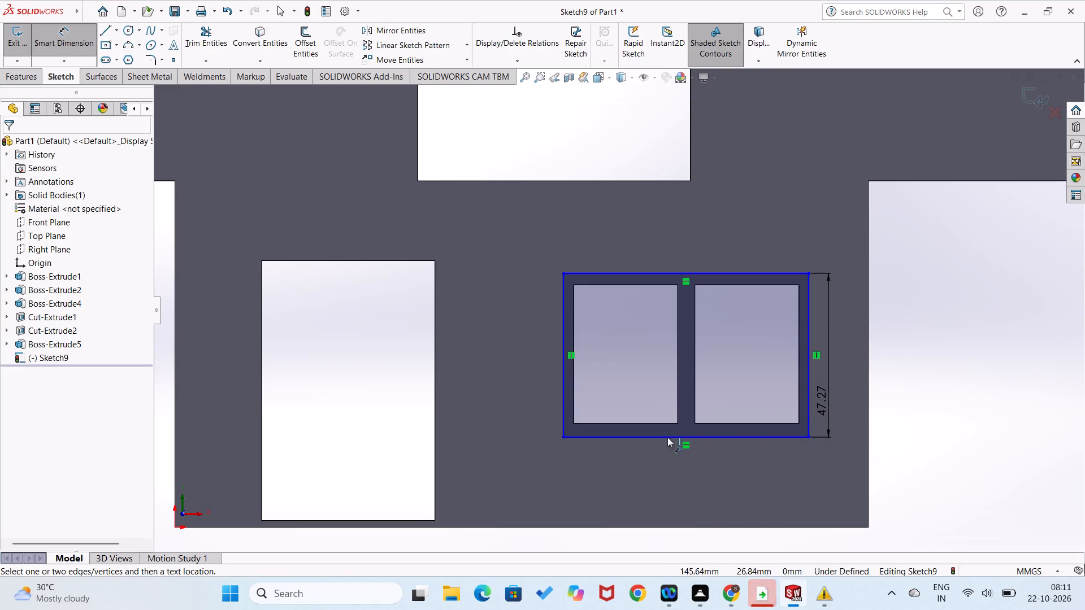
Dimension the horizontal distance between the window's lower corner nearest the door and the surrounding rectangle's nearest corner as 2 mm.
click(574, 424)
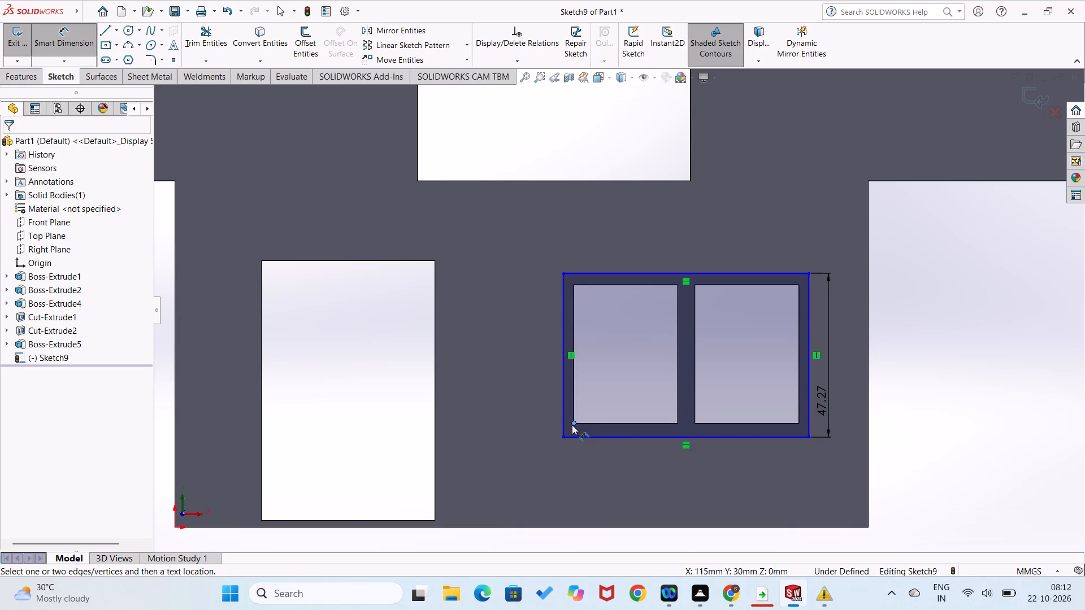
click(562, 437)
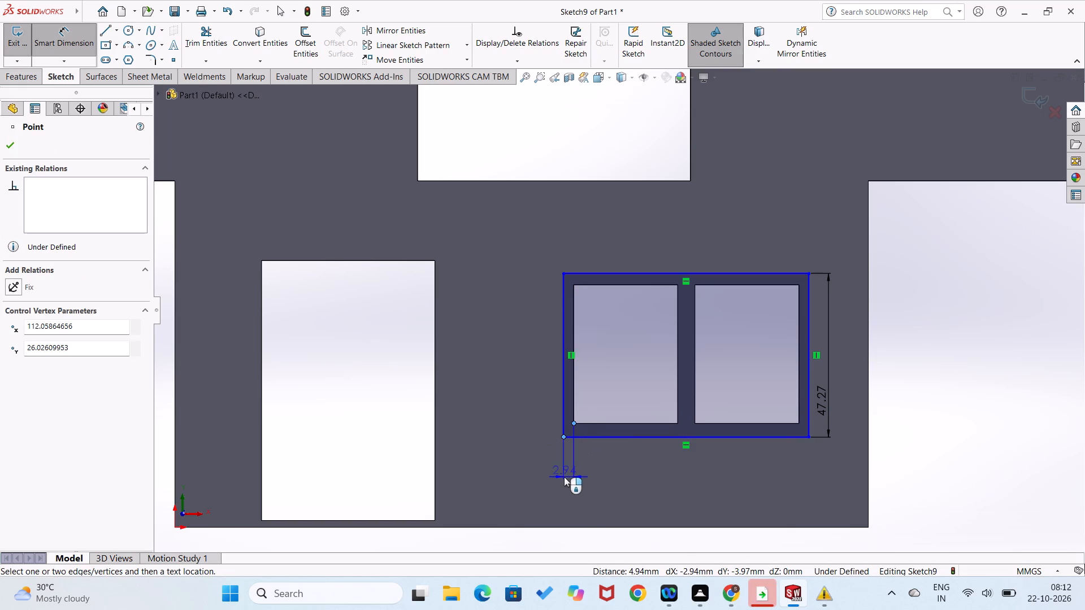
click(564, 477)
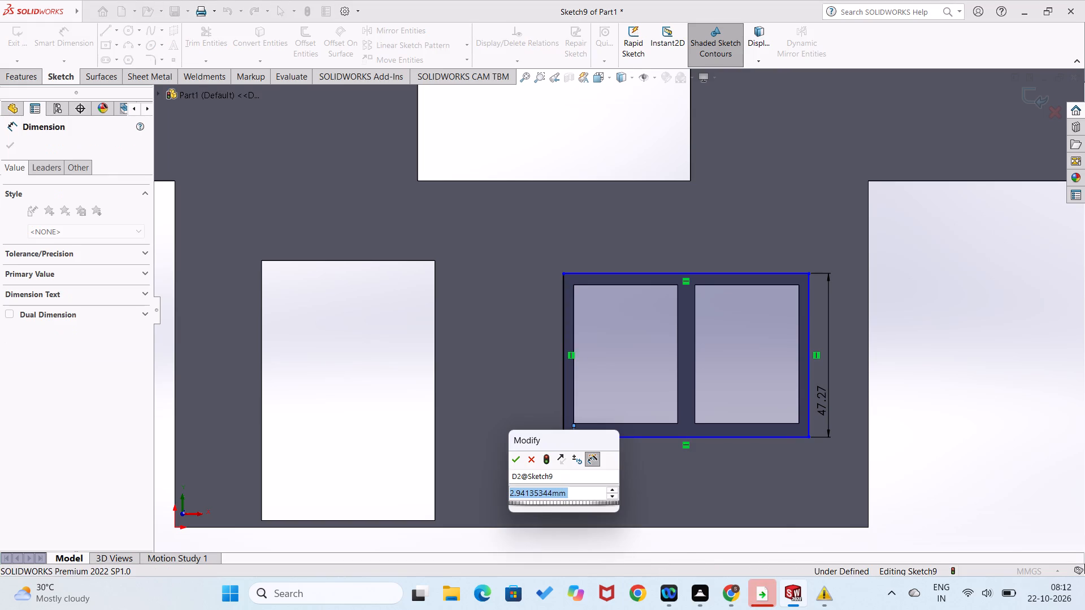
key(2)
key(Return)
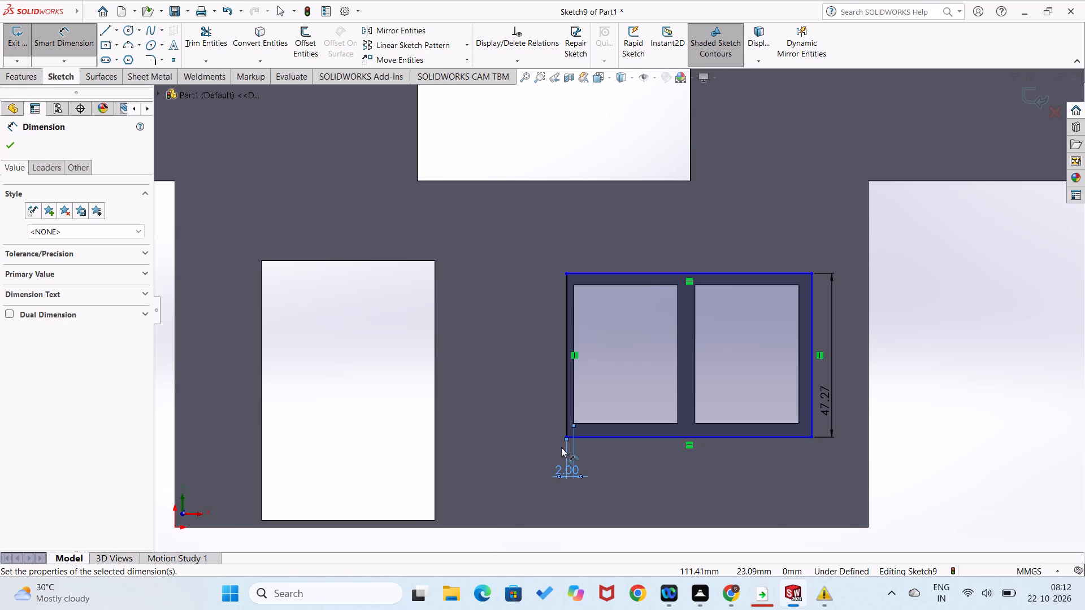
Dimension the gap between the window opening's lower edge and the surrounding rectangle's lower edge as 2 mm.
click(637, 436)
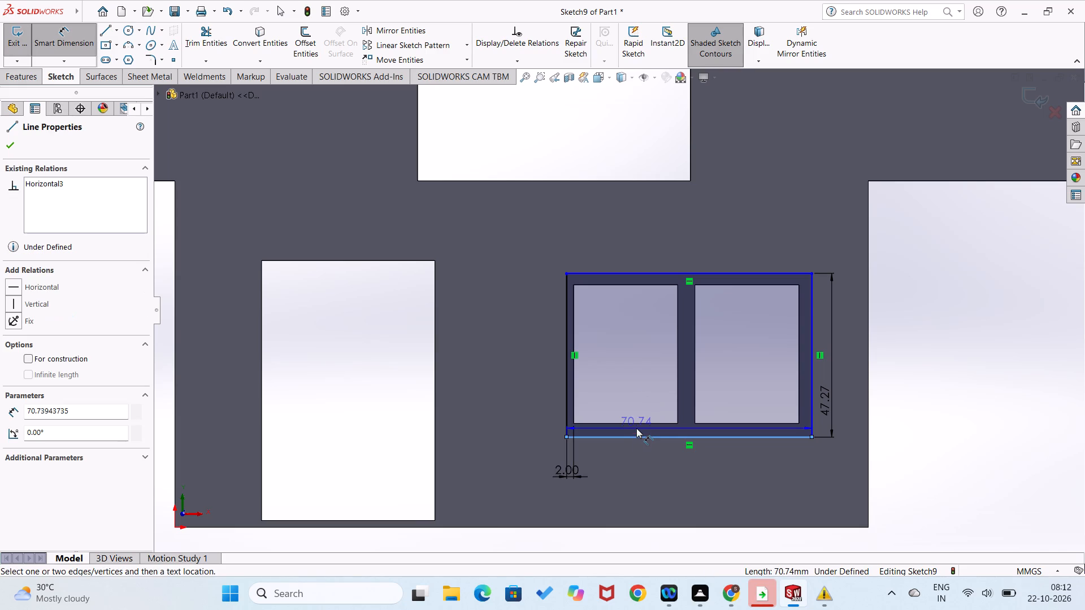
click(637, 423)
click(634, 461)
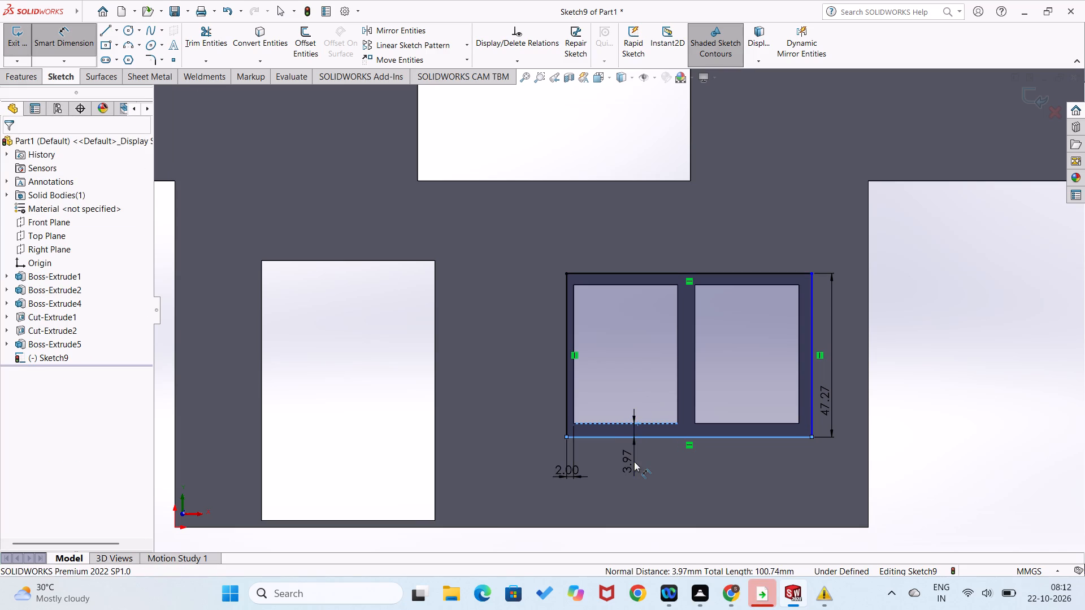
key(2)
key(Return)
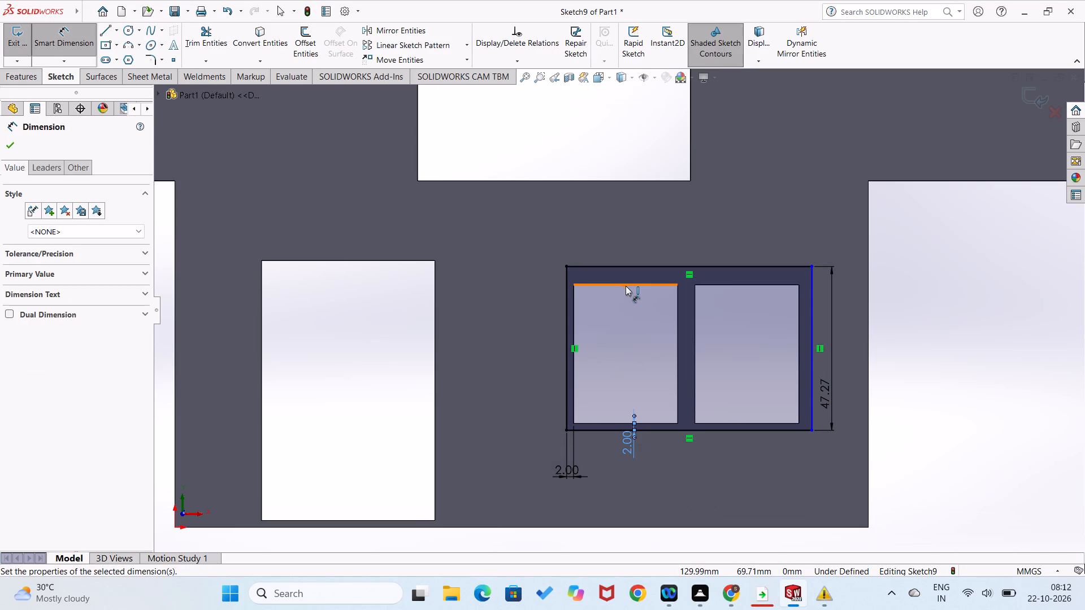
Delete the height dimension of the surrounding rectangle.
click(826, 412)
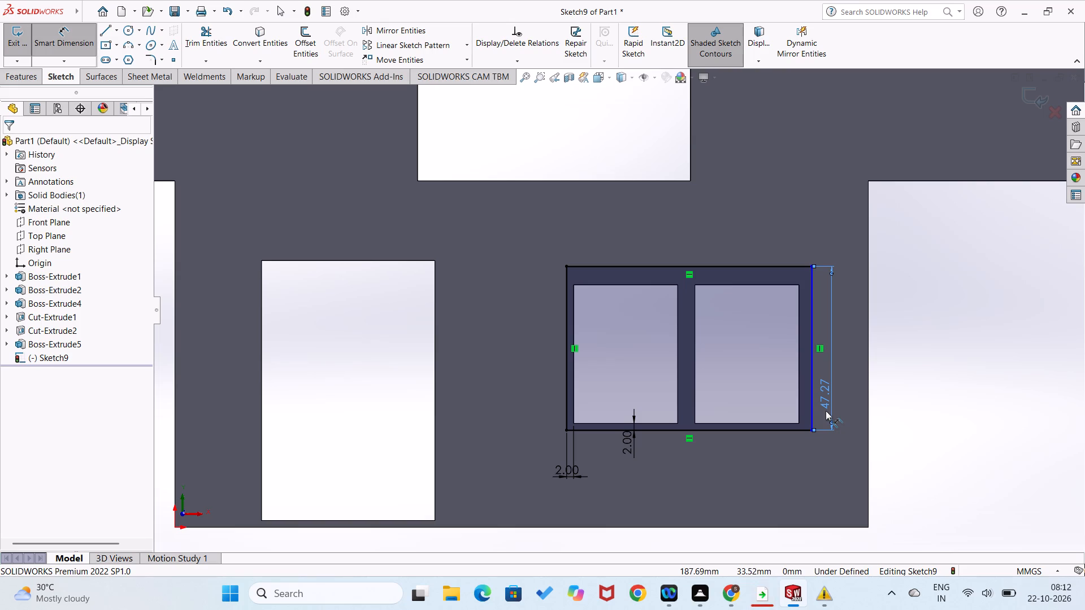
key(Delete)
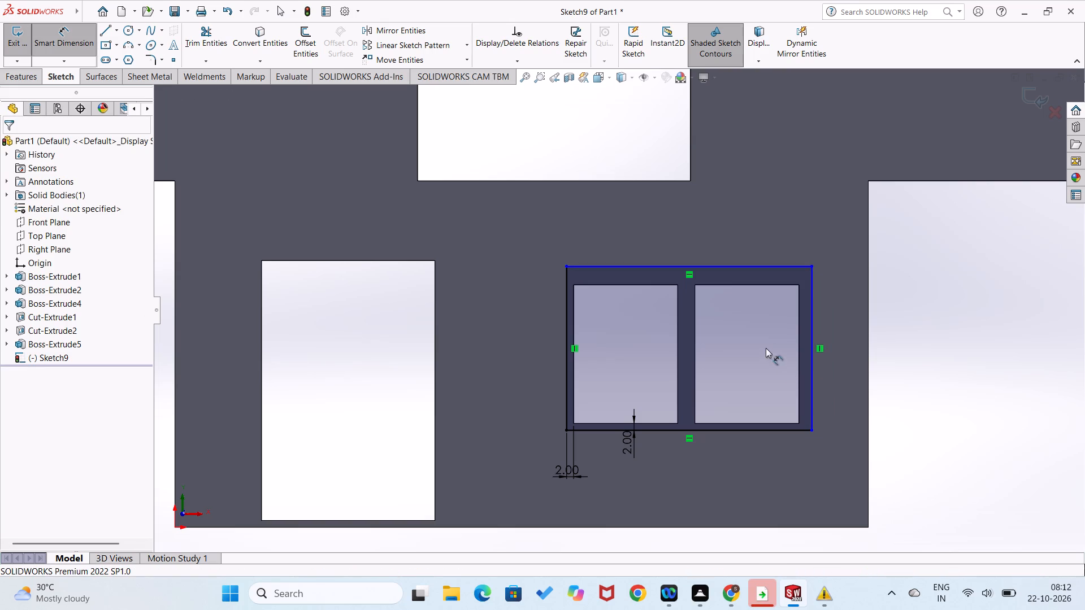
Dimension the gap between the window opening's upper edge and the surrounding rectangle's upper edge as 2 mm.
click(629, 286)
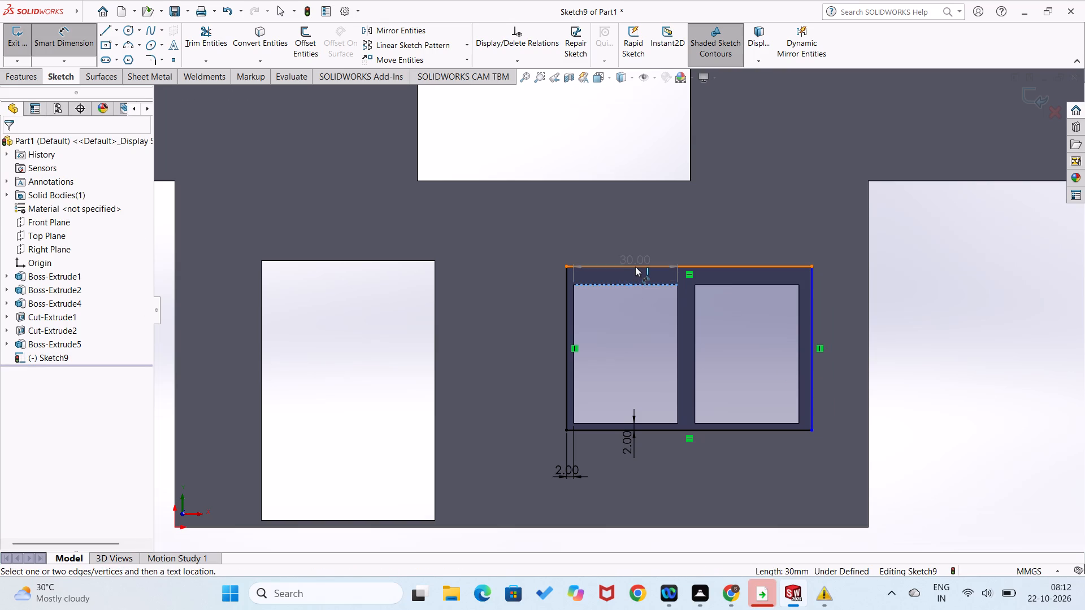
click(636, 267)
click(640, 250)
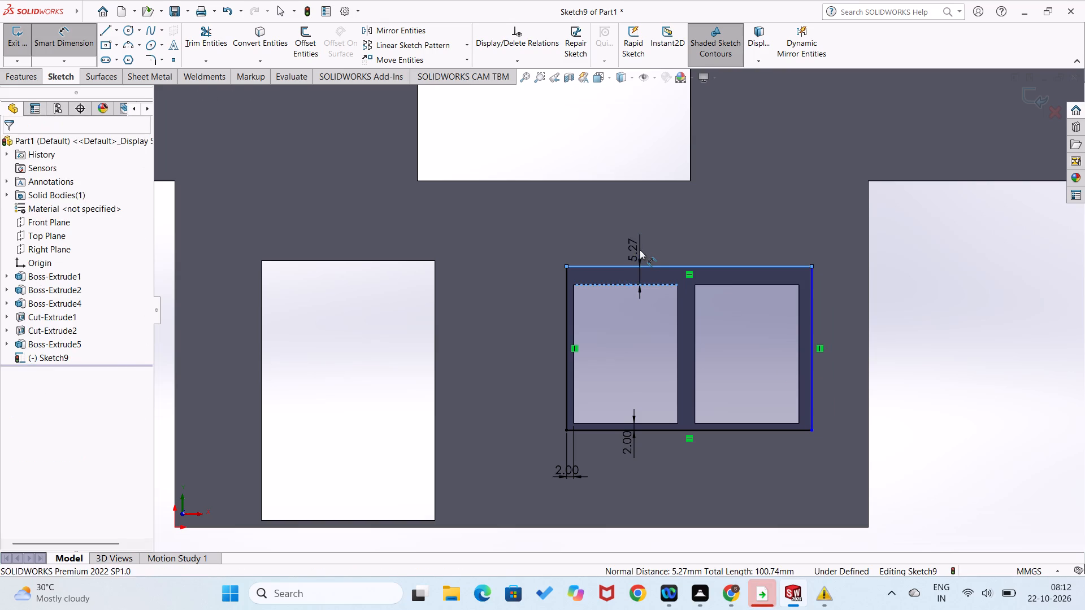
key(2)
key(Return)
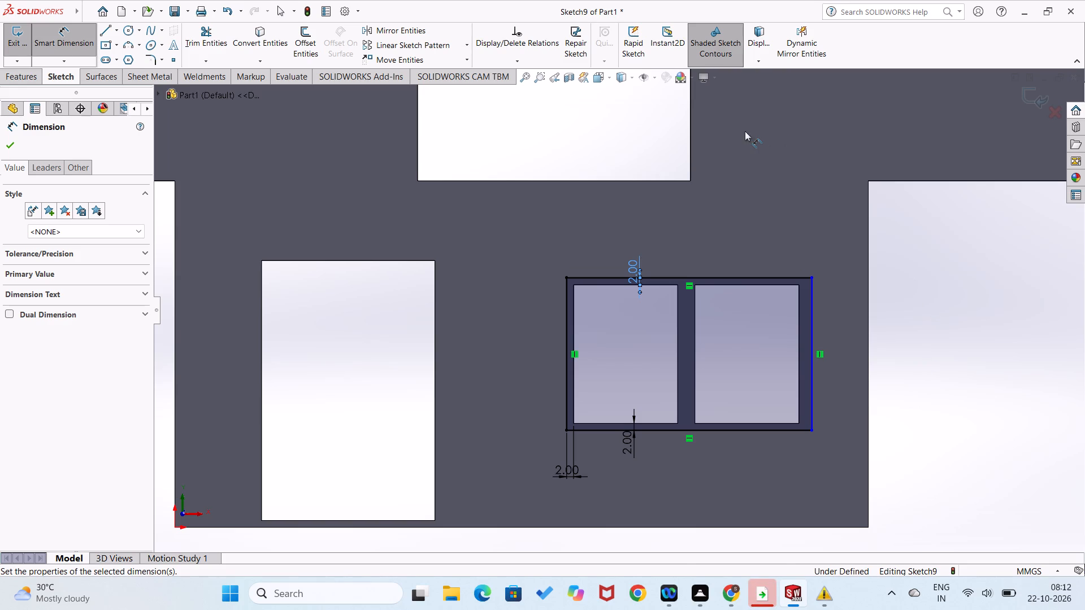
Dimension the gap between the window's vertical edge farthest from the door and the surrounding rectangle's adjacent edge as 2 mm.
click(799, 400)
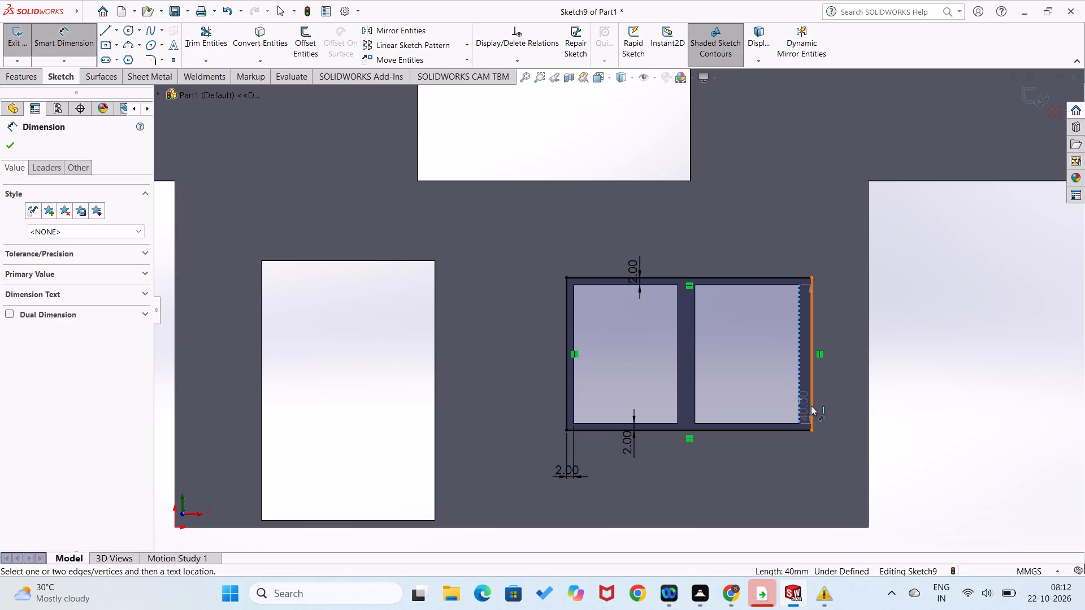
click(813, 406)
click(823, 403)
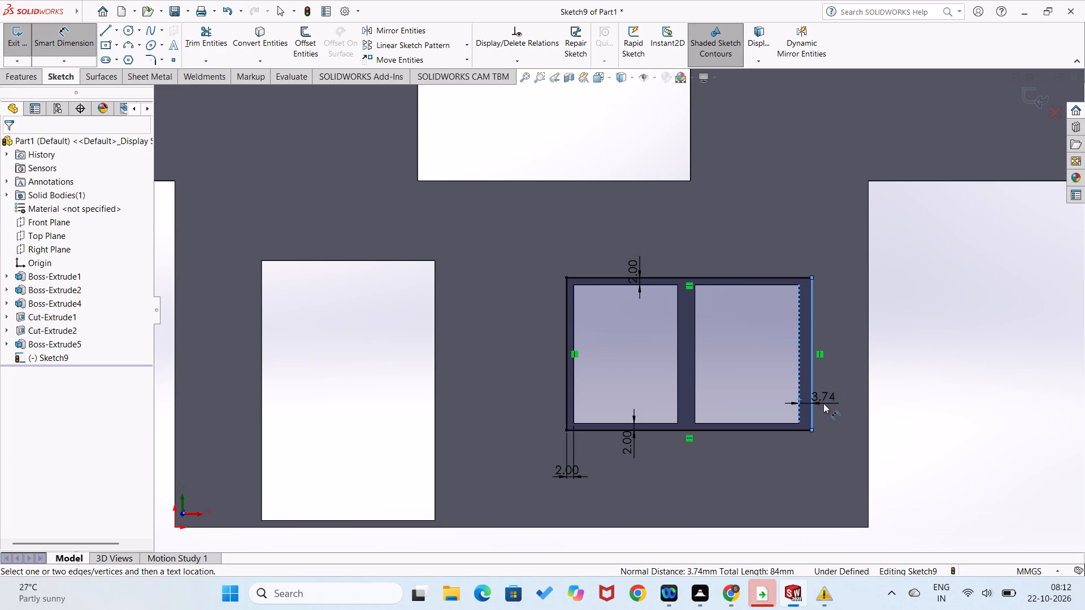
key(2)
key(Return)
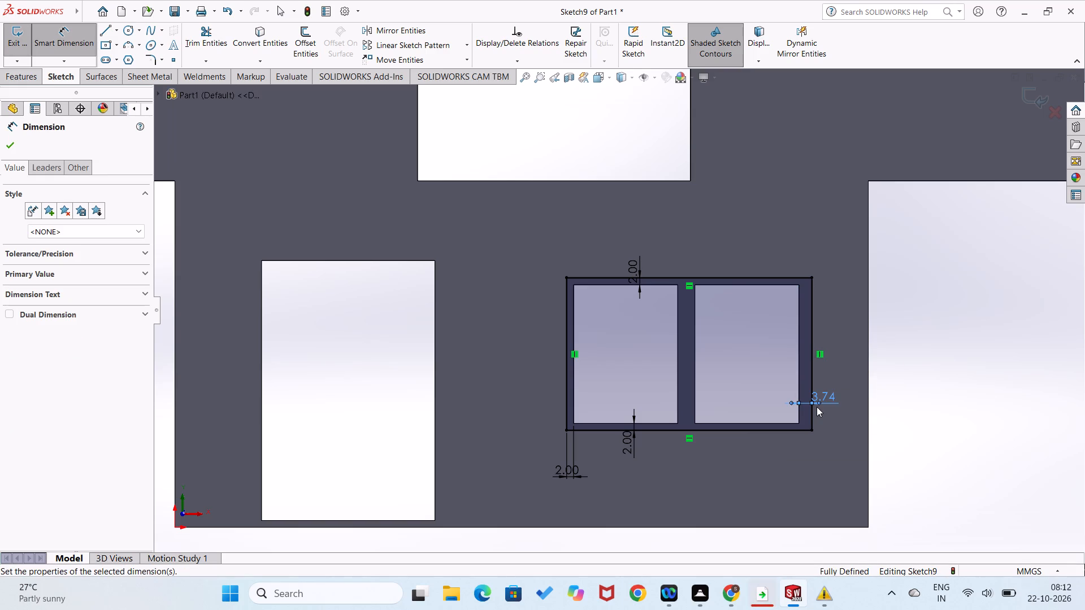
click(922, 368)
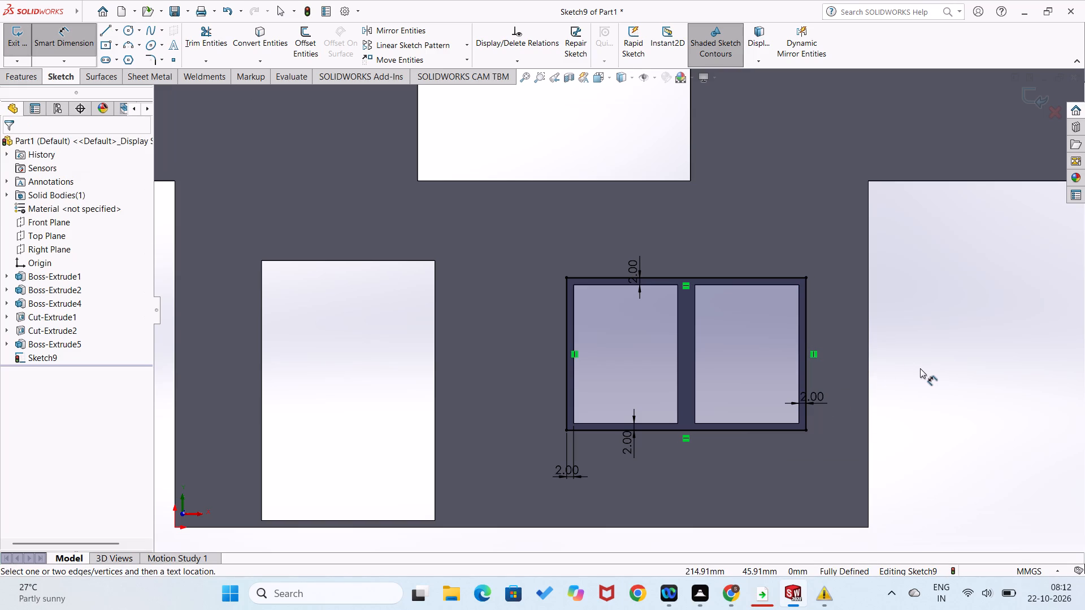
Trace each of the two window openings with a 30 x 40 mm corner rectangle, snapped to the opening's opposite corners.
right_drag(902, 269, 906, 330)
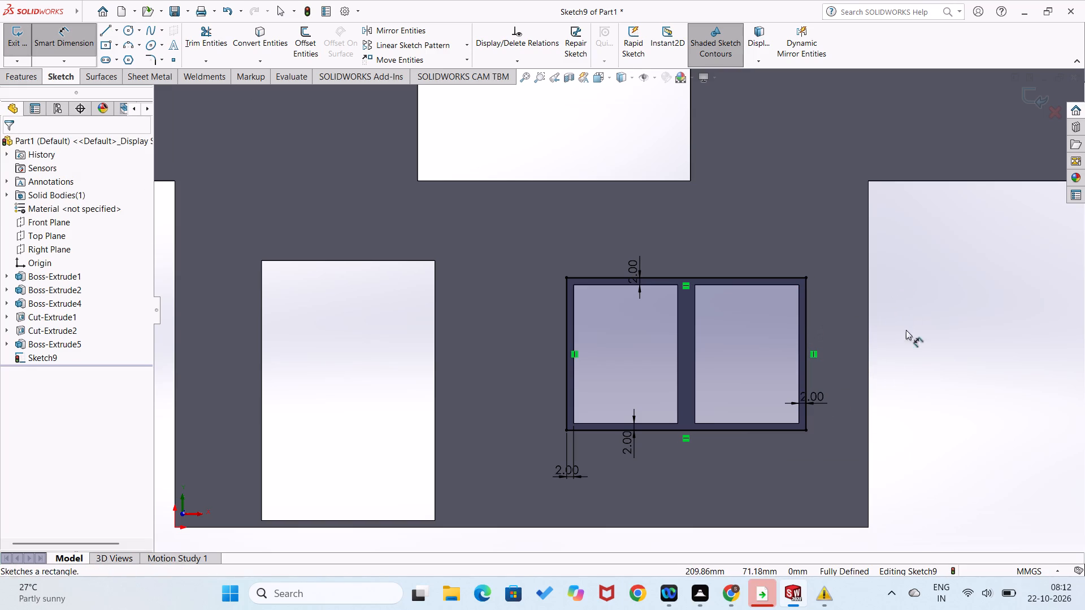
right_drag(906, 330, 916, 368)
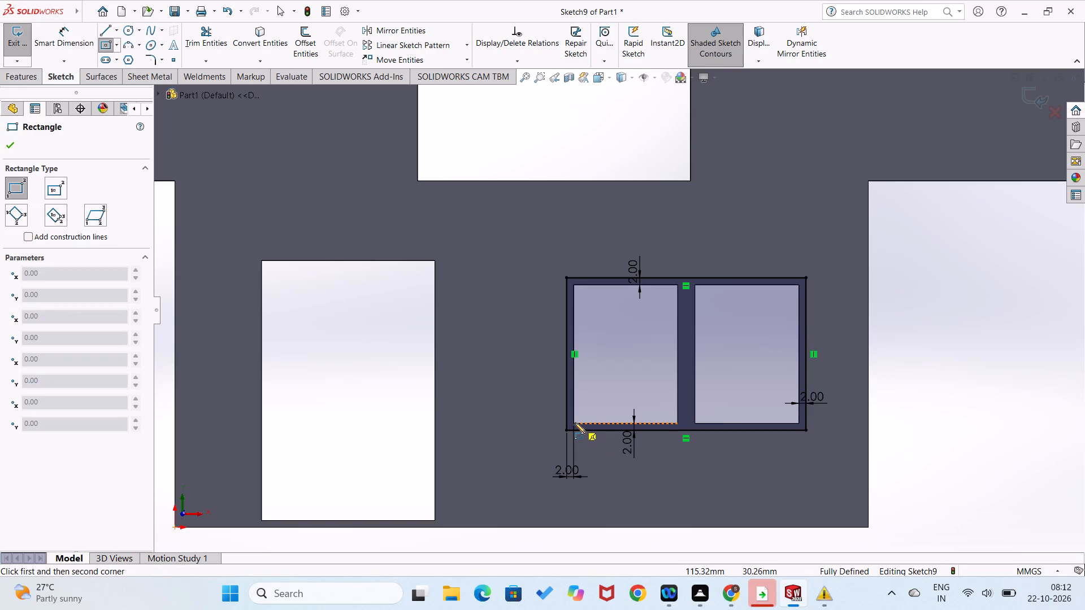
click(575, 422)
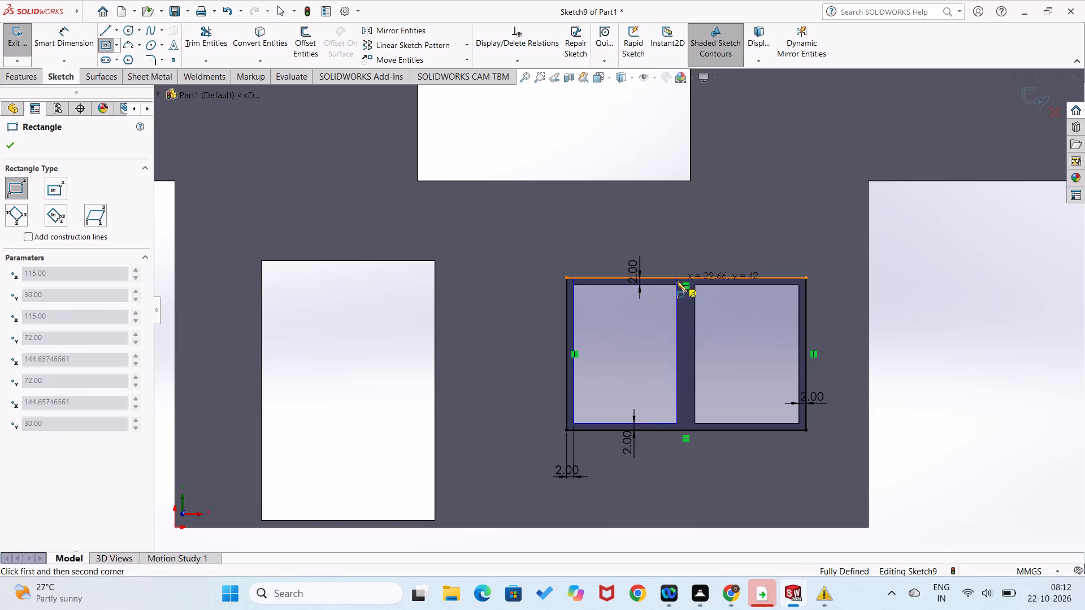
click(678, 284)
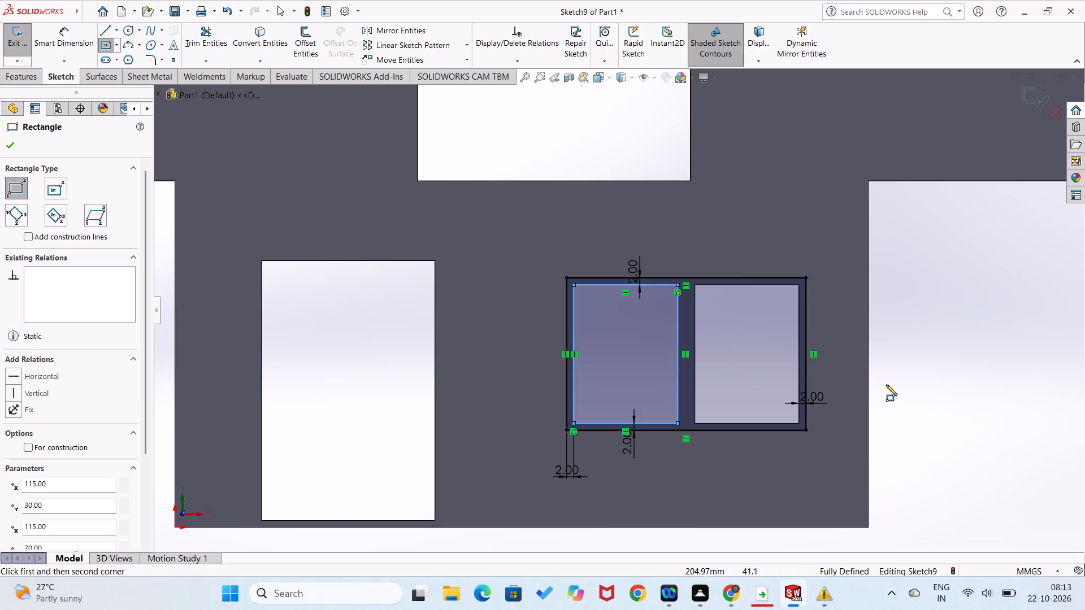
right_drag(894, 387, 914, 285)
right_drag(959, 310, 953, 410)
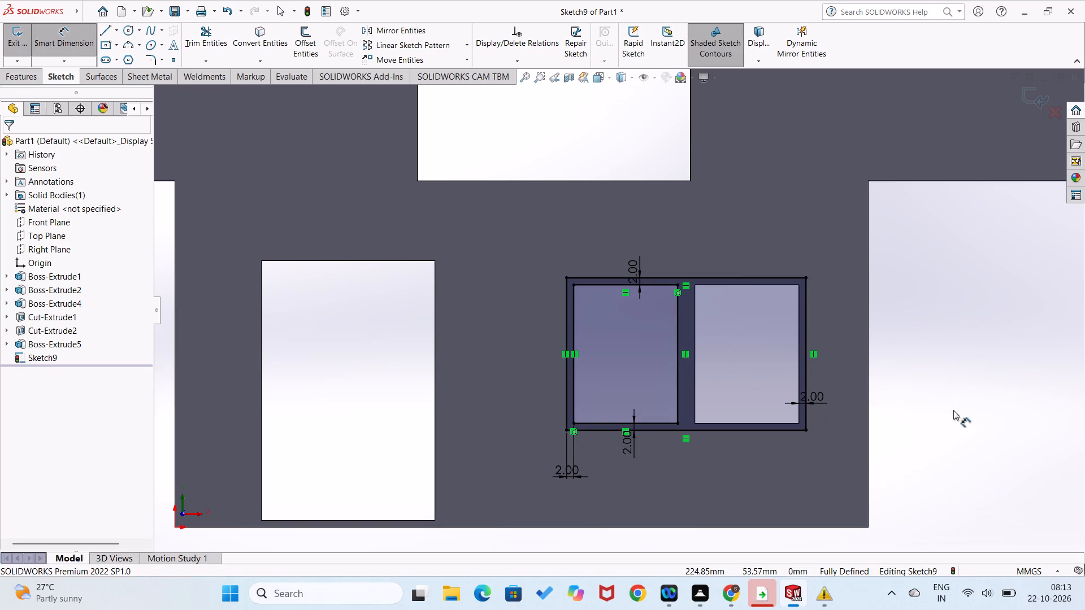
click(695, 424)
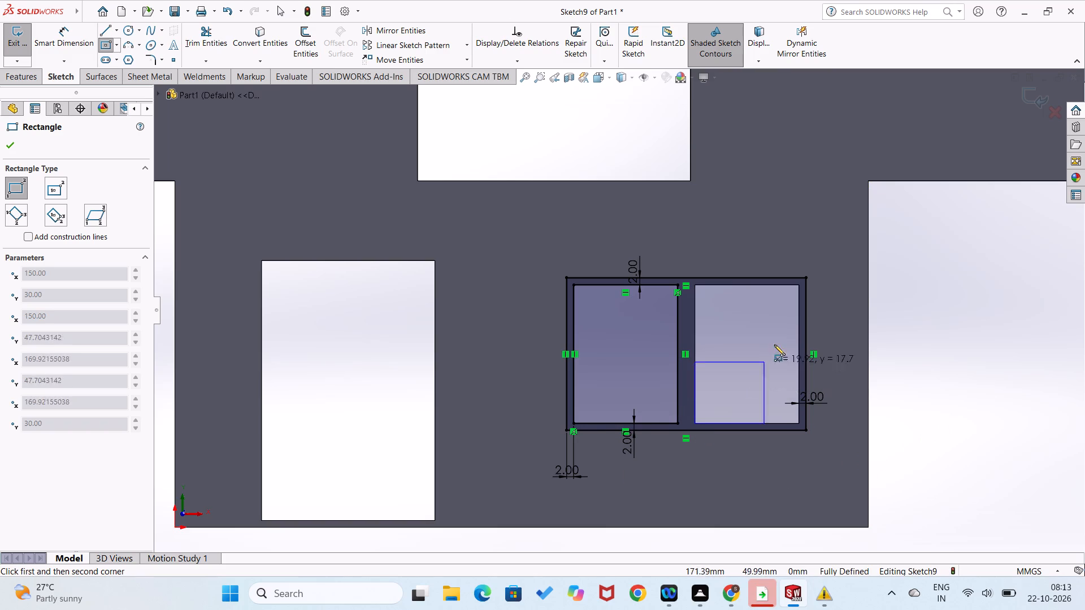
click(799, 285)
right_drag(913, 351, 981, 202)
right_drag(953, 274, 943, 368)
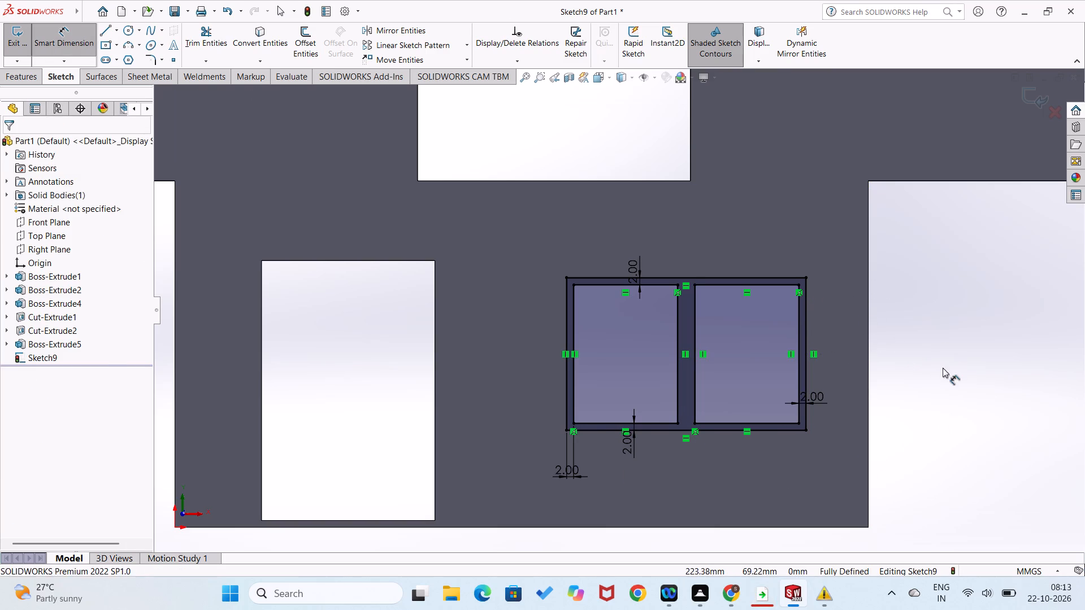
right_drag(943, 368, 943, 368)
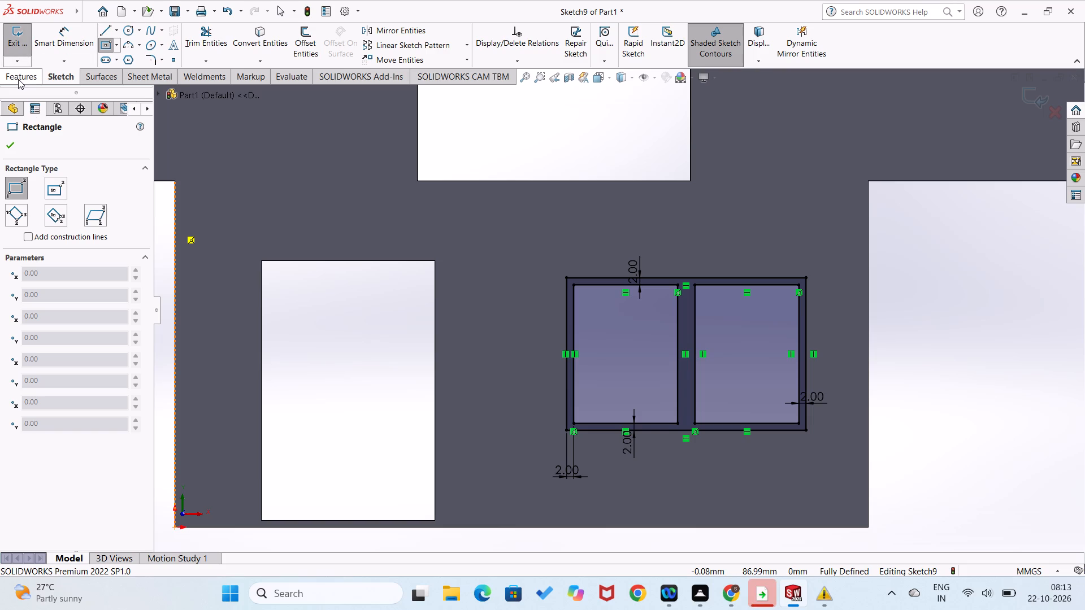
Extrude the window surround profile outward from the front face as a blind boss, 5 mm deep.
click(18, 79)
click(17, 45)
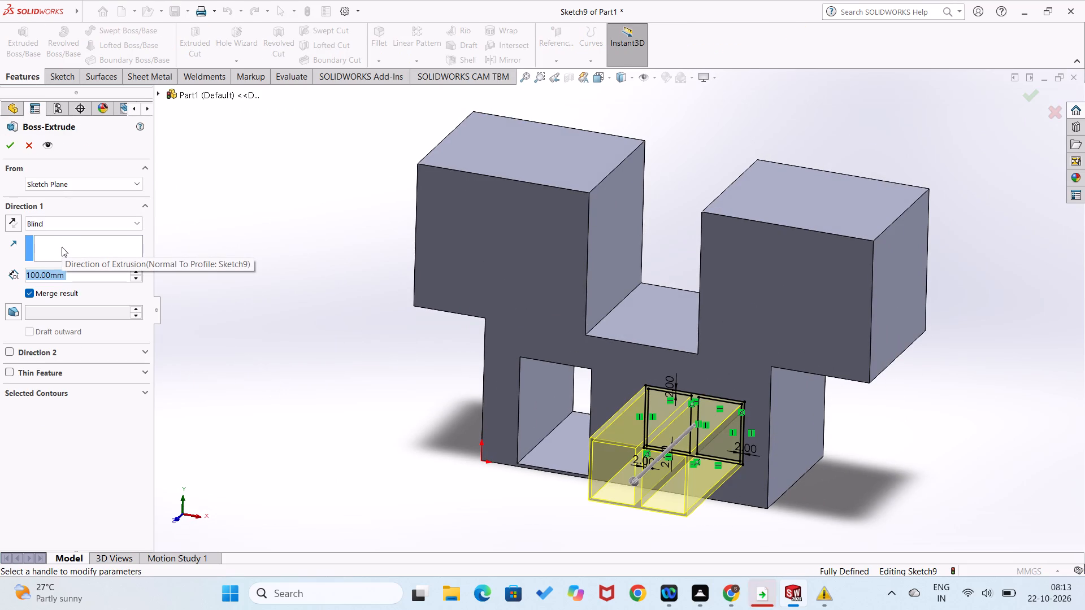
text(10)
key(Return)
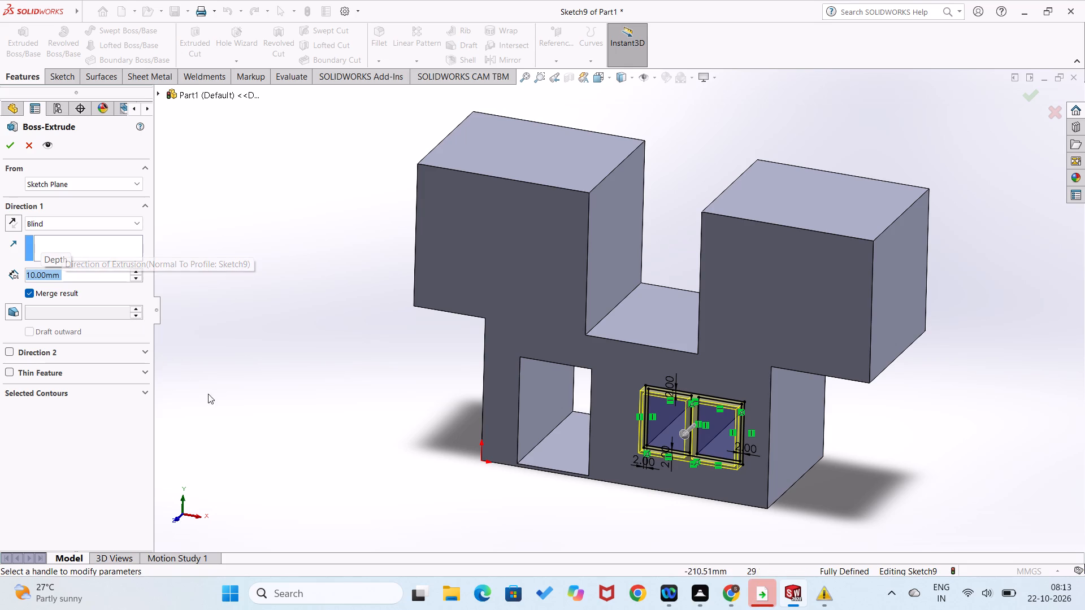
middle_drag(604, 506, 621, 496)
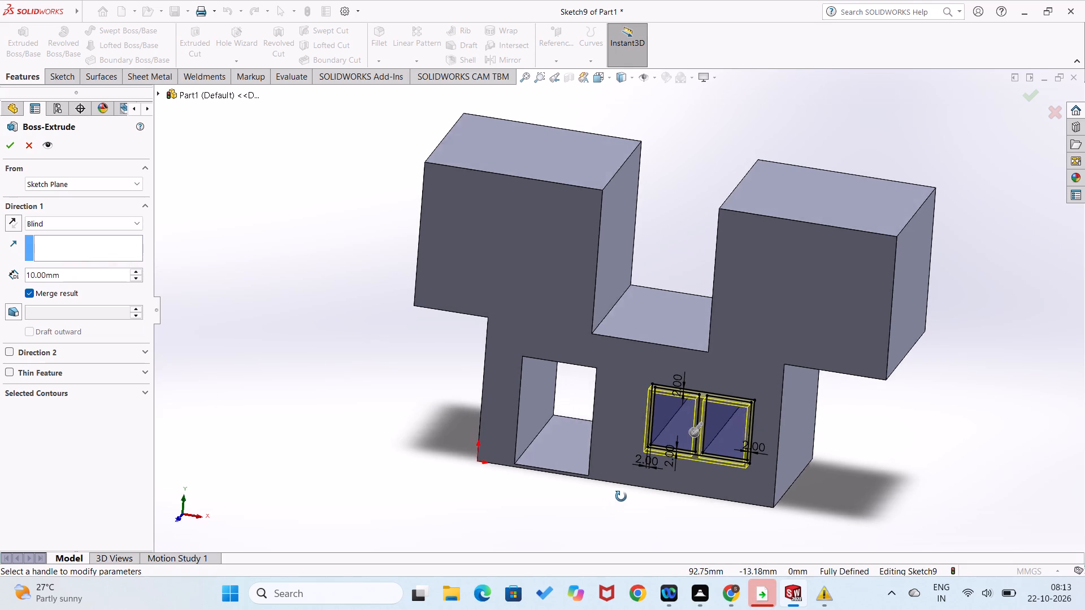
middle_drag(621, 496, 688, 548)
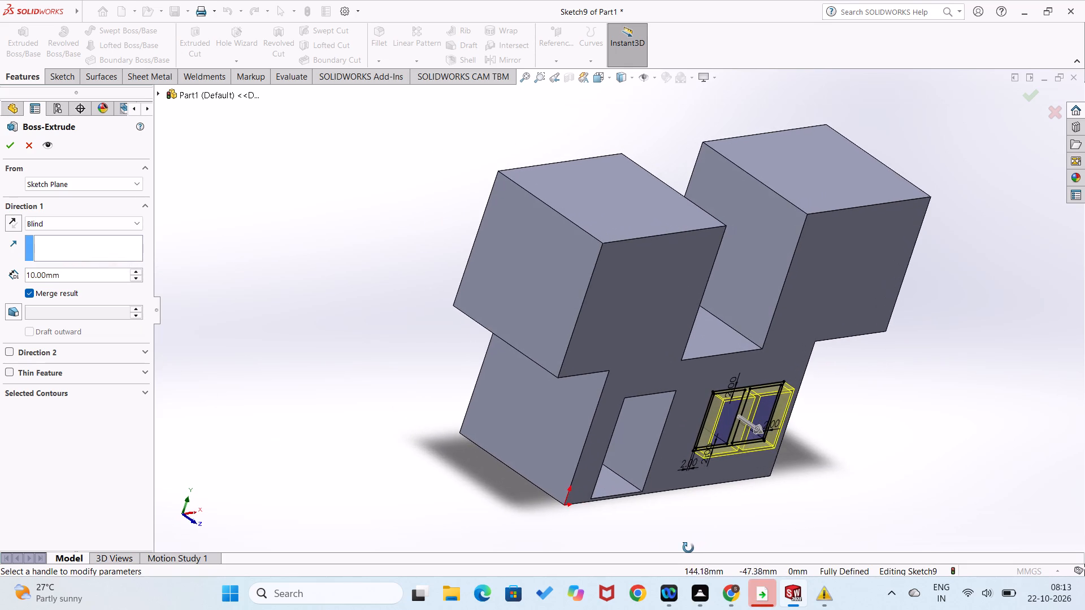
middle_drag(688, 548, 687, 548)
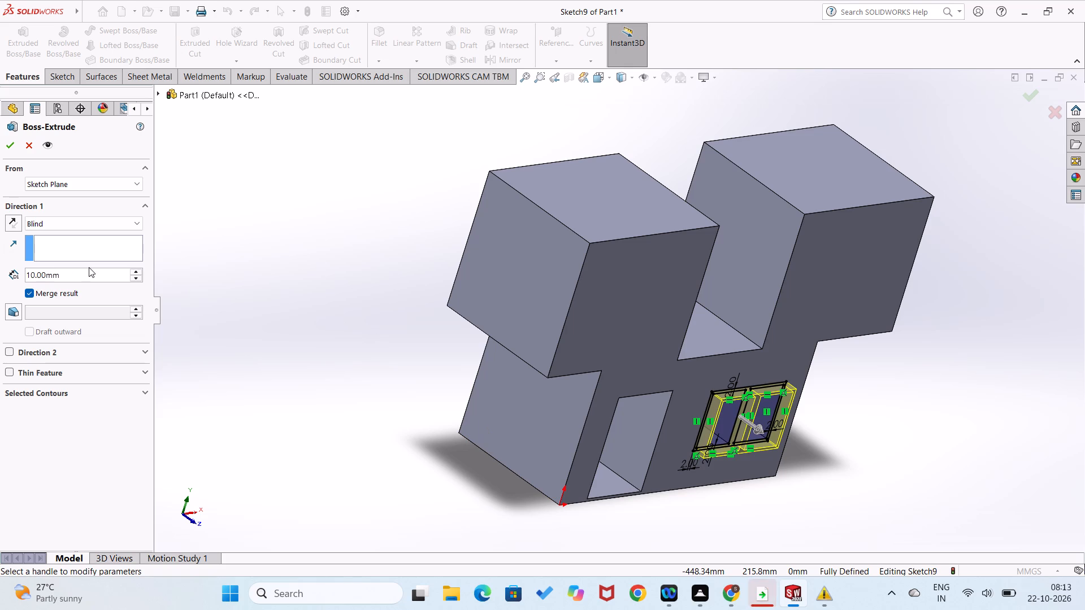
drag(89, 267, 48, 273)
click(77, 271)
drag(77, 271, 0, 260)
key(5)
key(Return)
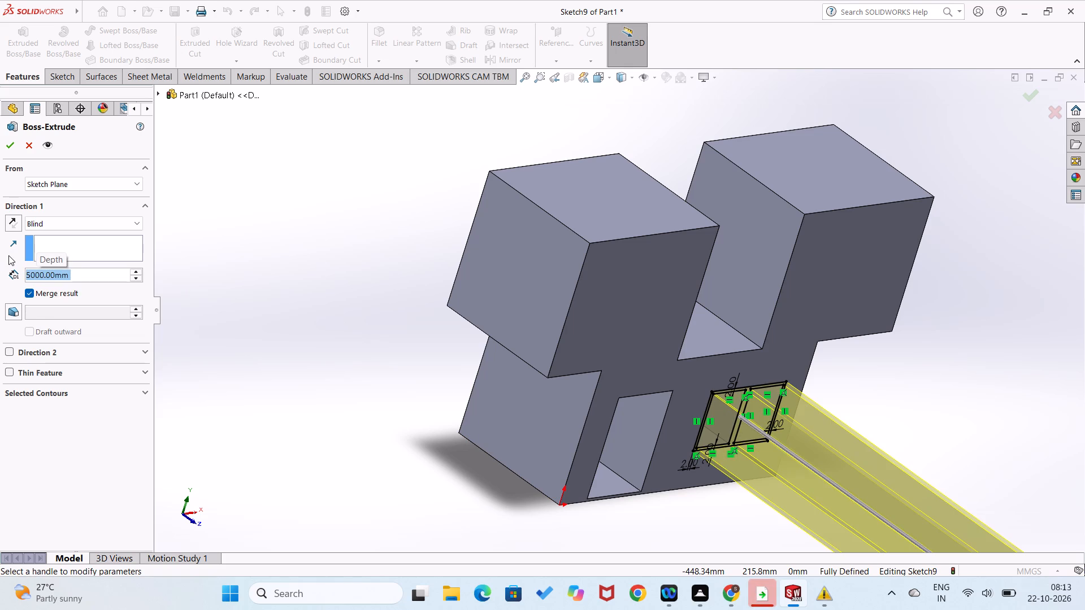
key(5)
key(Return)
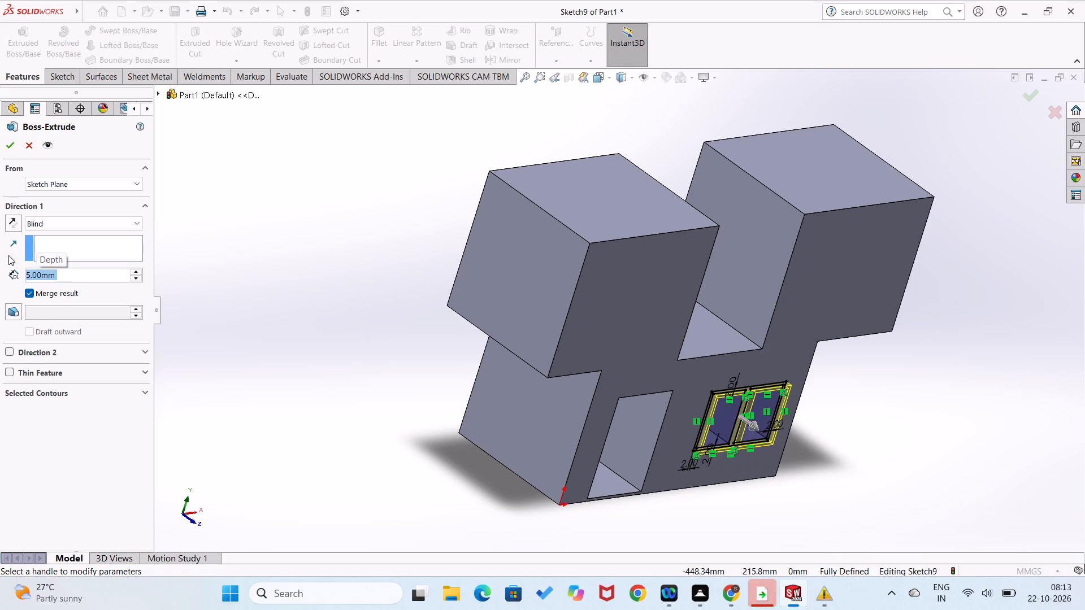
click(16, 150)
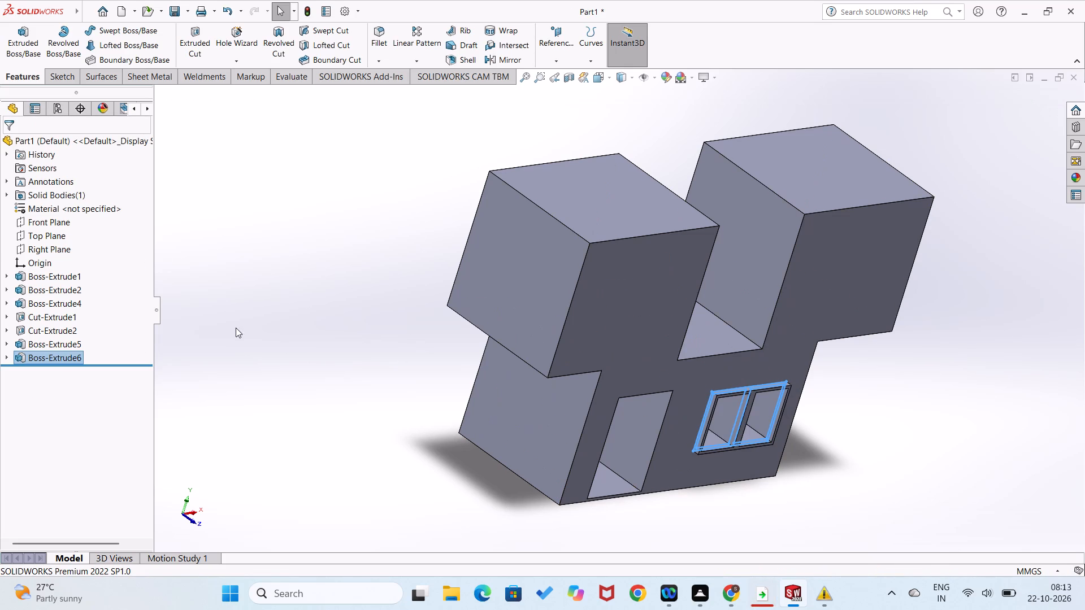
Open a new sketch on the front face of the house, the face with the door and window openings.
click(286, 328)
middle_drag(320, 408, 296, 392)
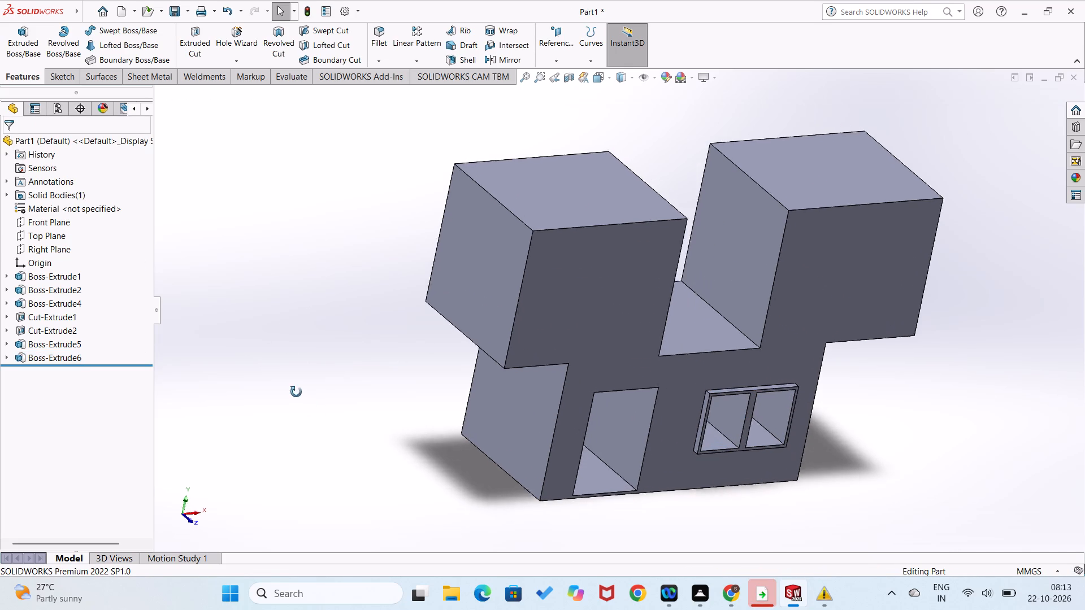
middle_drag(296, 392, 284, 366)
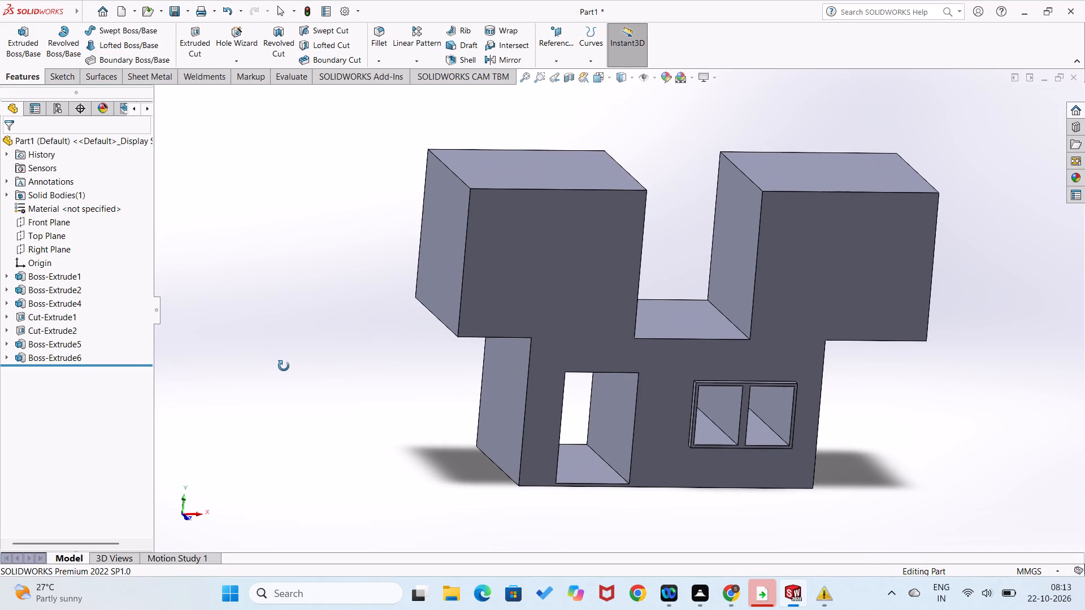
middle_drag(284, 366, 289, 366)
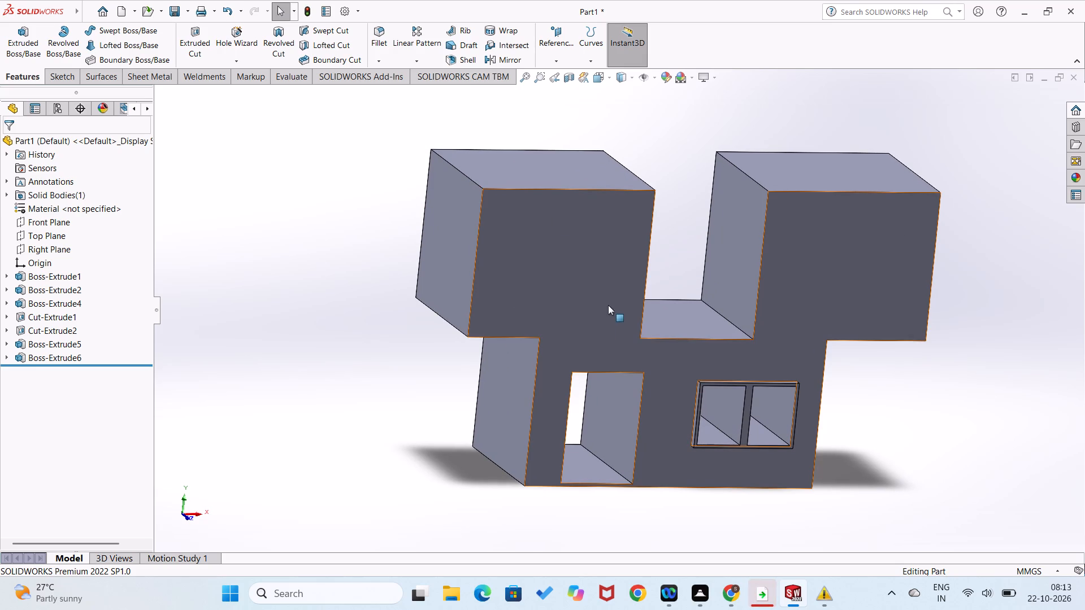
right_click(593, 333)
click(619, 316)
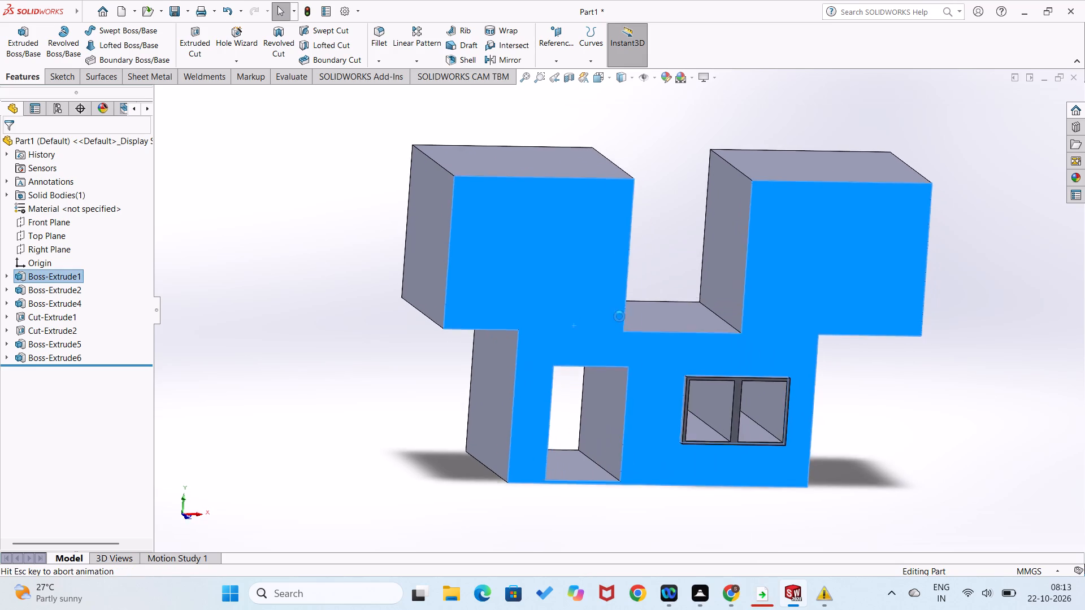
click(351, 456)
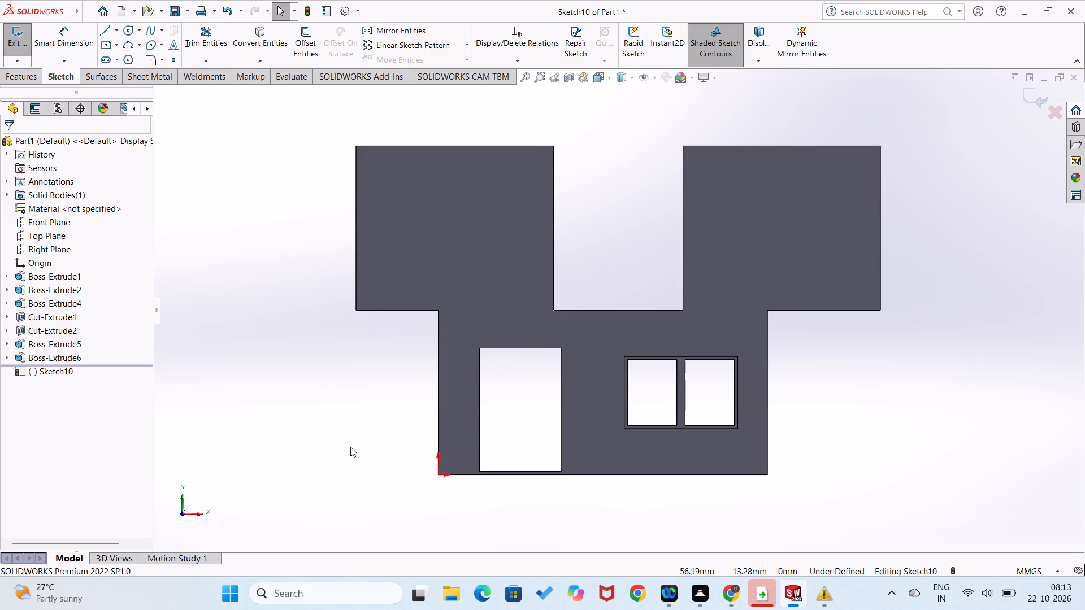
Sketch a corner rectangle of about 55 x 80 mm around the door opening, slightly outside its edges.
right_drag(354, 418, 333, 462)
right_drag(357, 400, 338, 485)
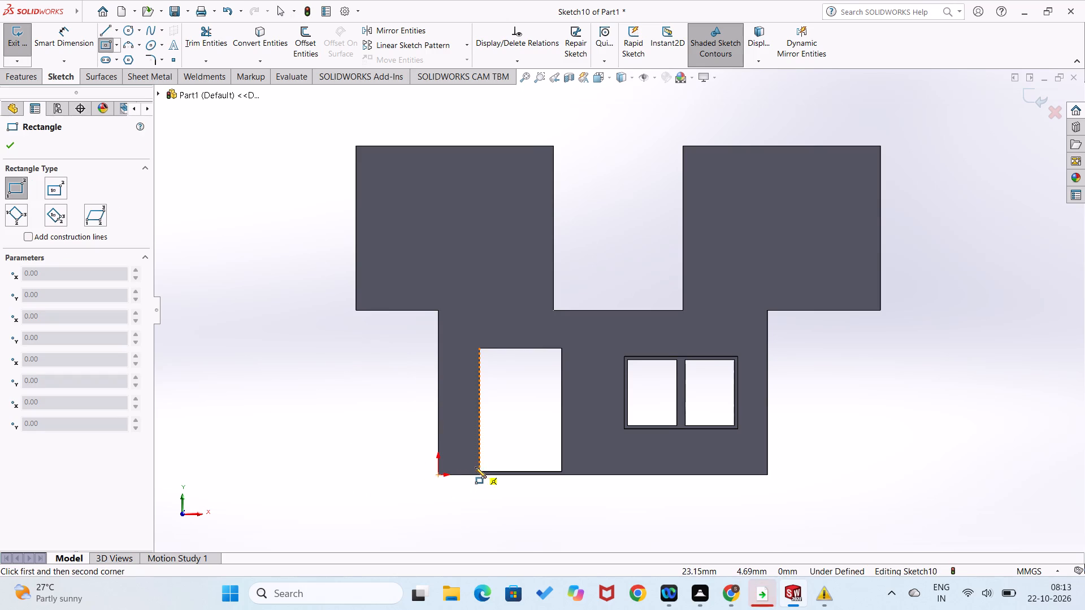
scroll(500, 470, down, 4)
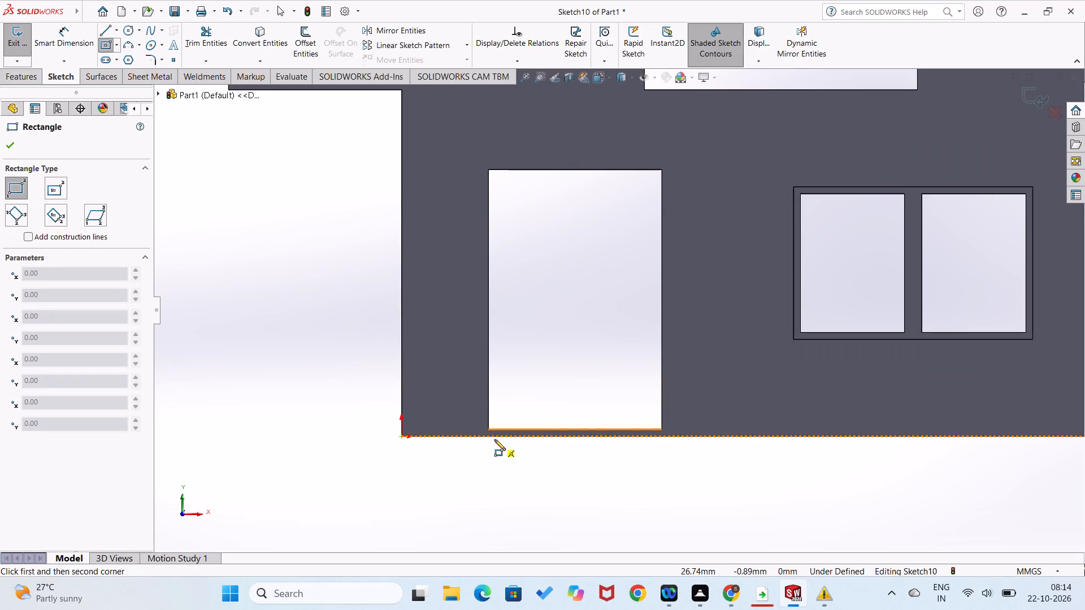
scroll(487, 431, down, 4)
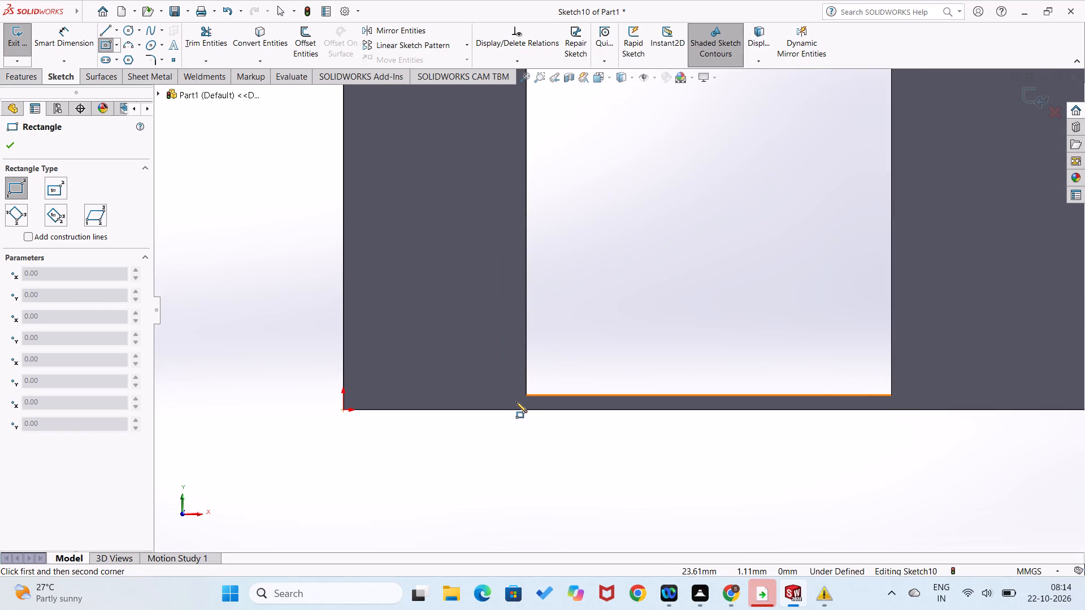
click(518, 402)
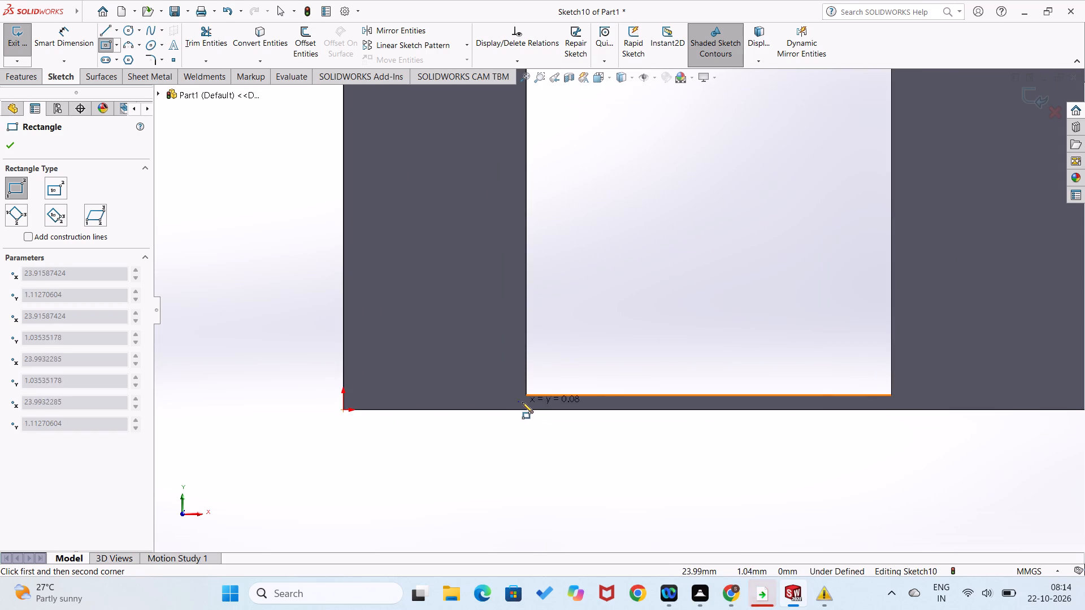
scroll(709, 234, up, 3)
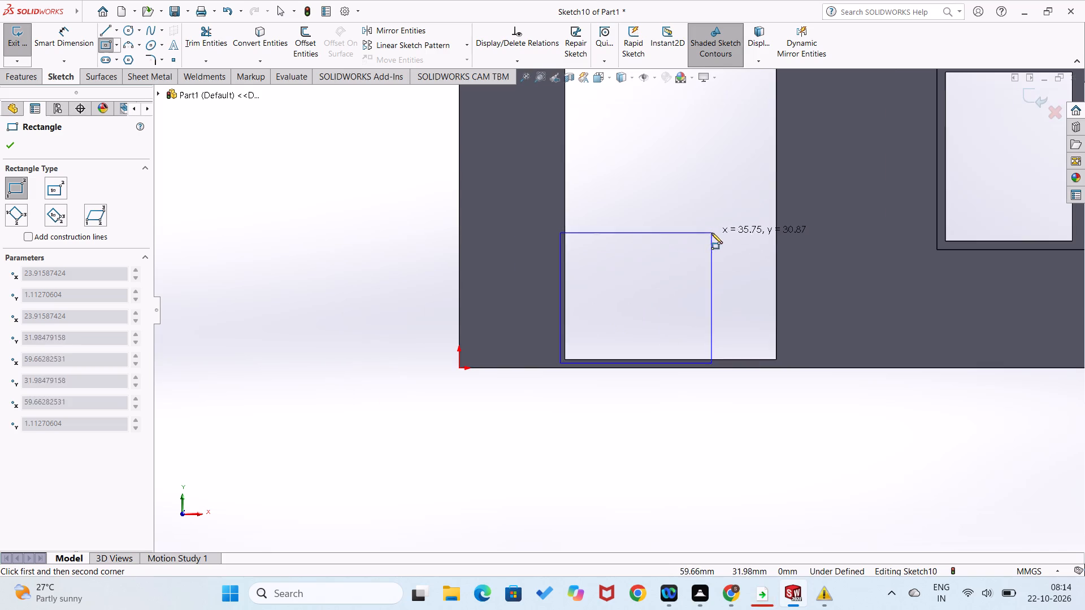
scroll(787, 108, up, 3)
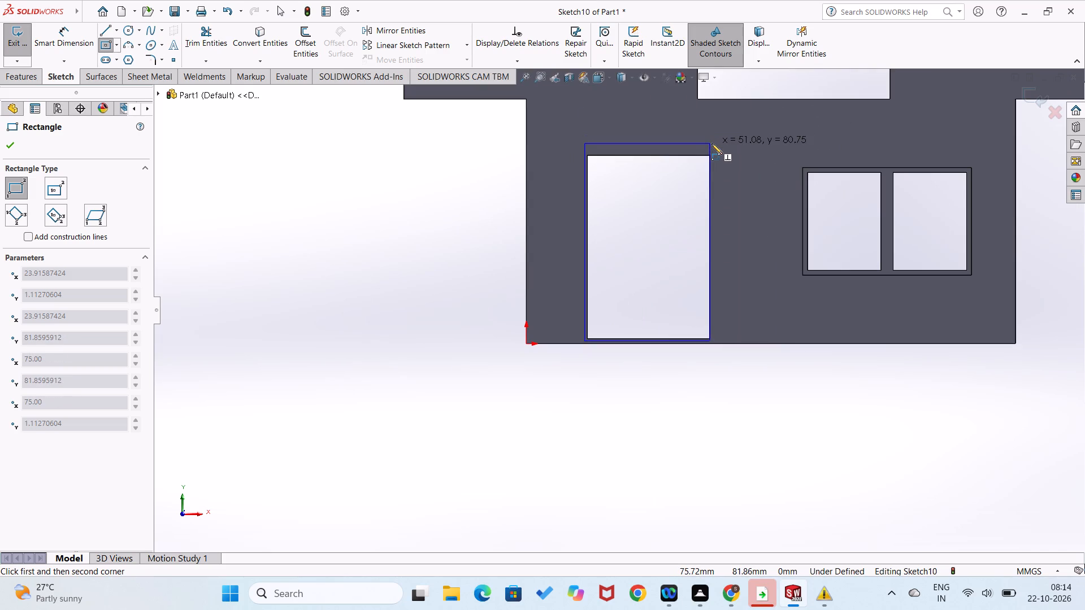
click(718, 145)
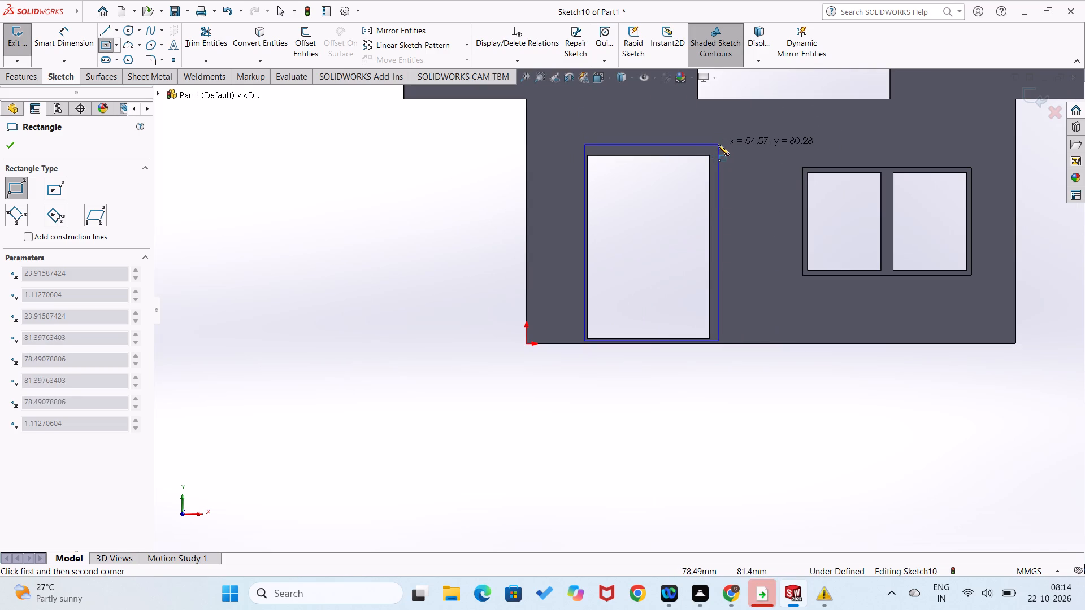
Dimension the horizontal distance from the origin to the rectangle's nearest lower corner as 22 mm.
right_drag(505, 474, 469, 326)
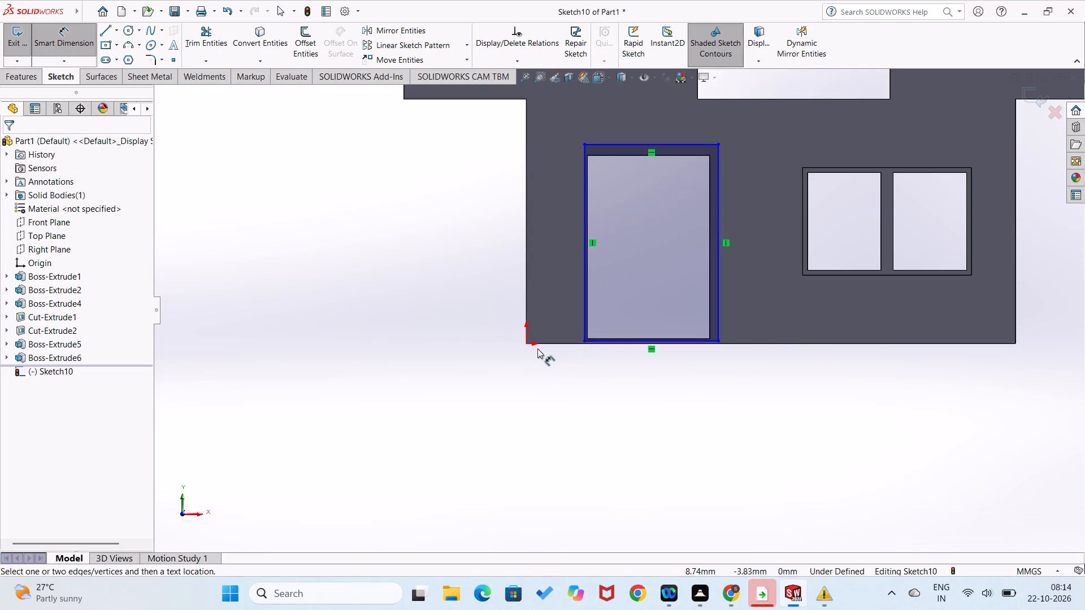
click(524, 342)
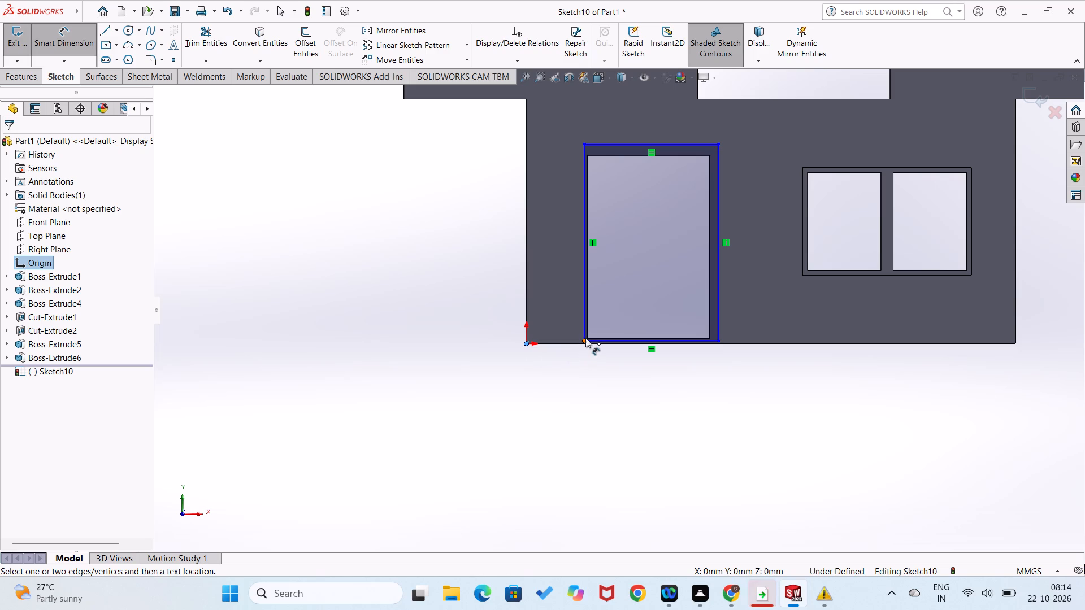
click(584, 339)
click(567, 370)
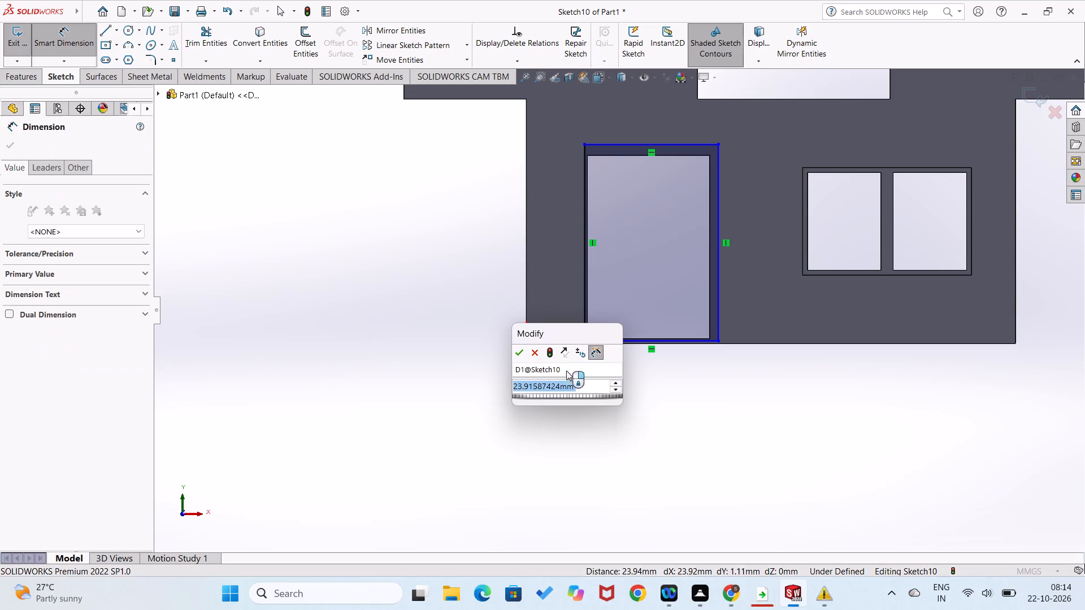
text(22)
key(Return)
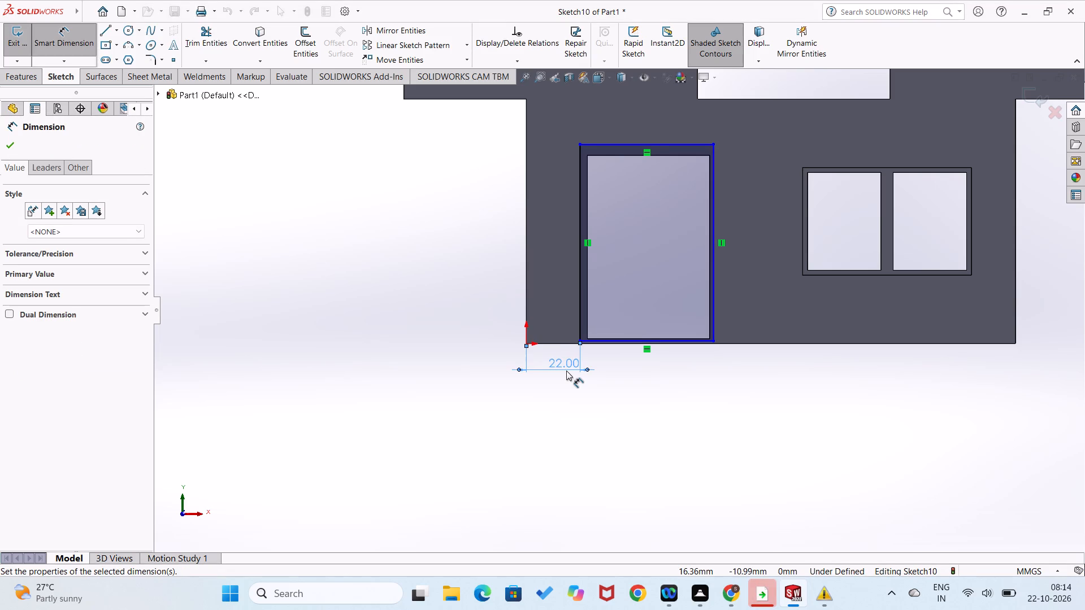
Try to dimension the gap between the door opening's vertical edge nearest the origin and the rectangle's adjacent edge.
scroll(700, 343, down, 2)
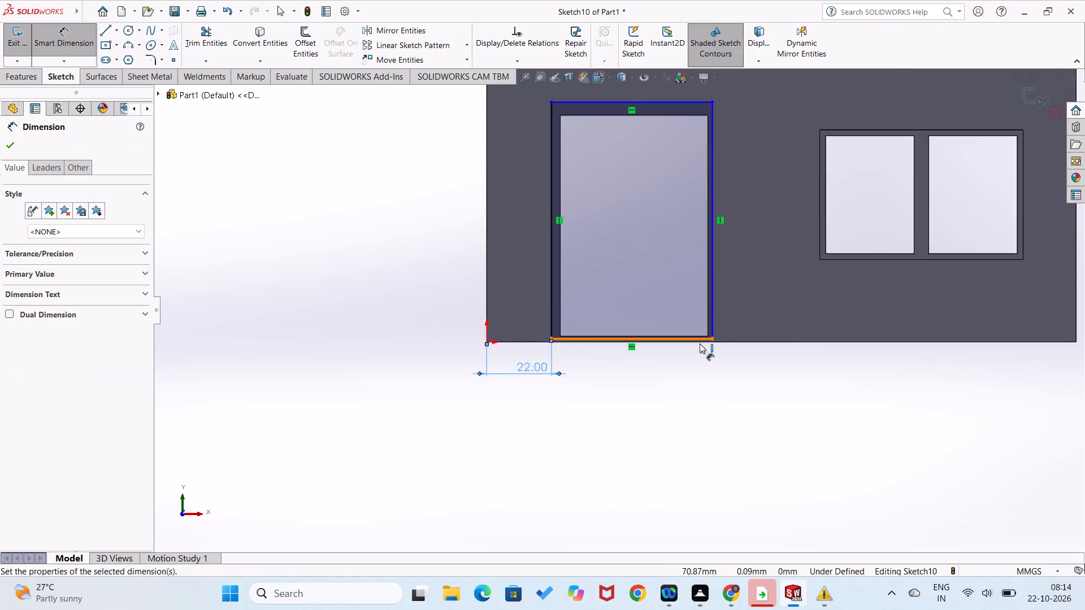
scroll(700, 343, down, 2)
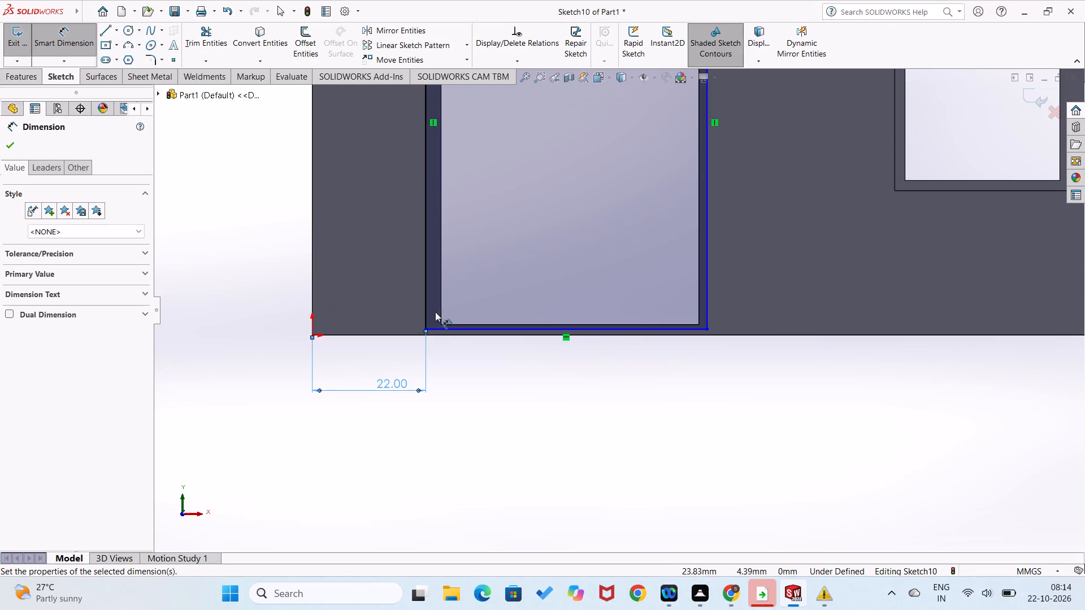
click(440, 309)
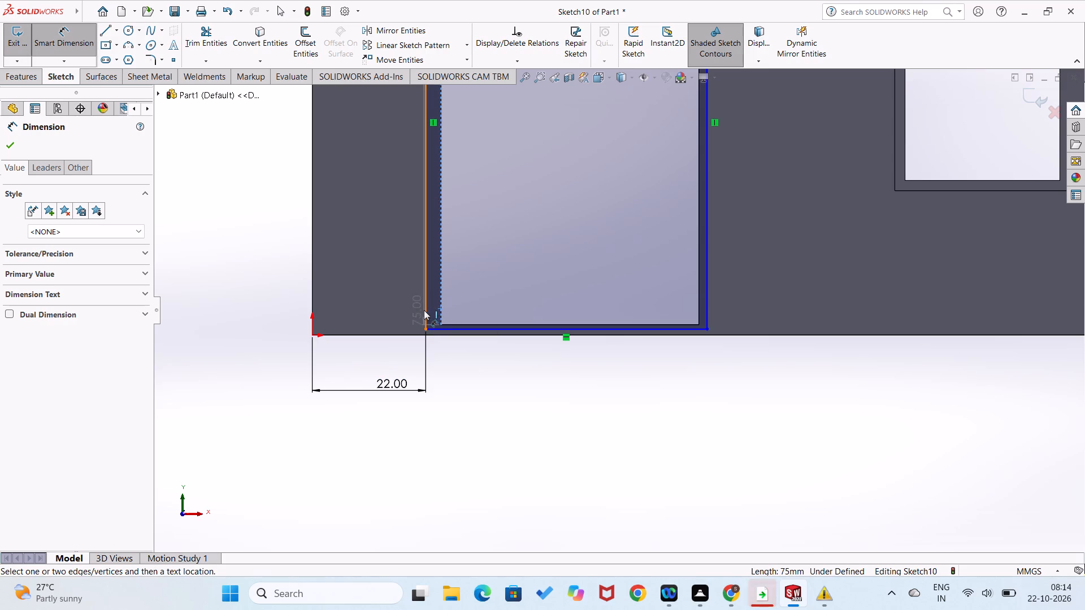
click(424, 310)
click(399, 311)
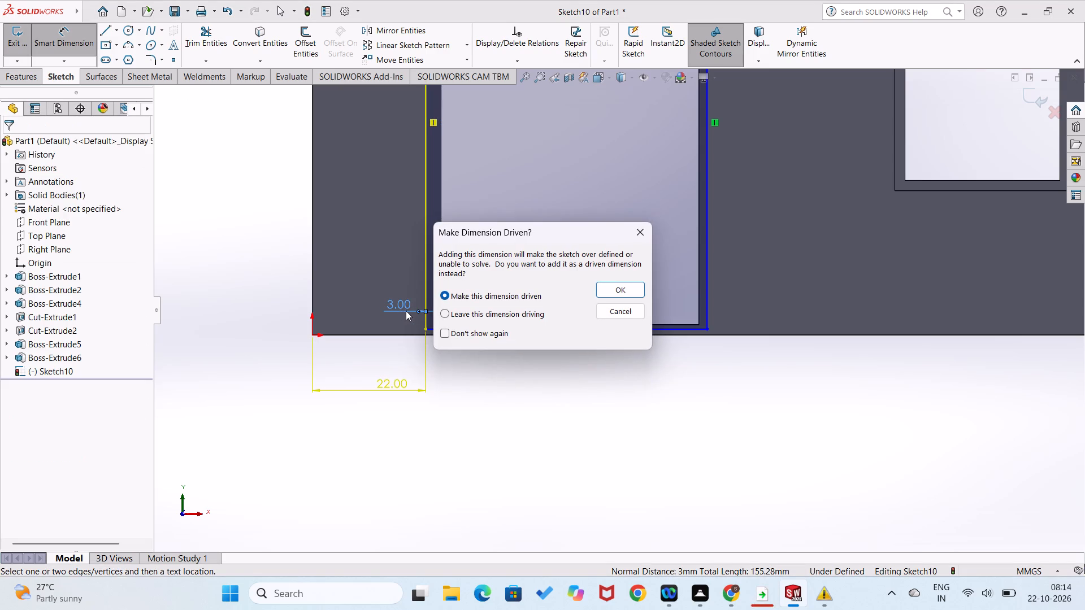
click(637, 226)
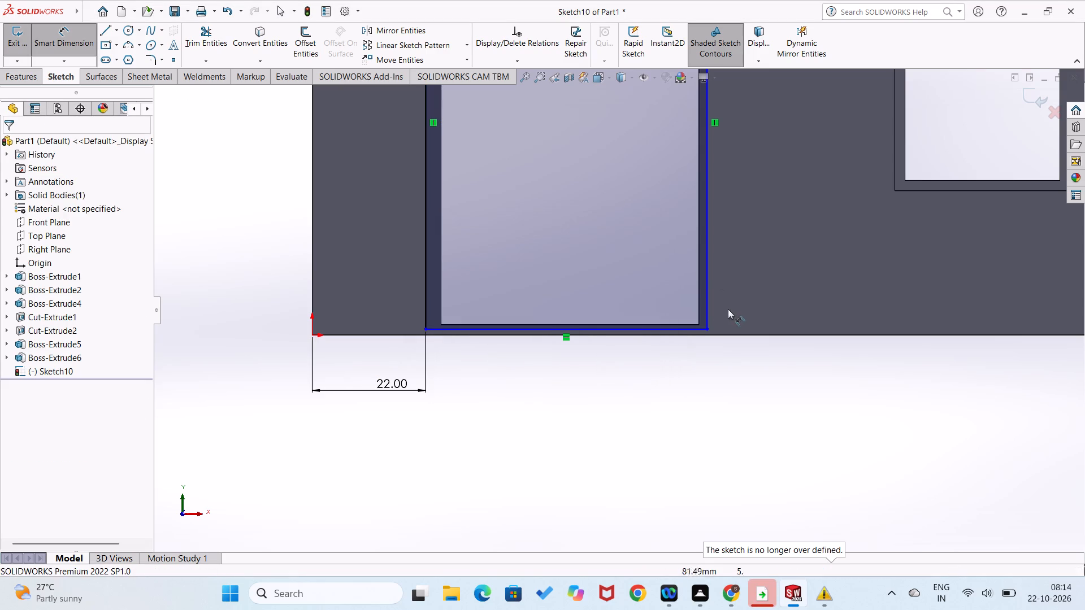
Dimension the gap between the door opening's vertical edge nearest the window and the rectangle's adjacent edge as 3 mm.
click(707, 315)
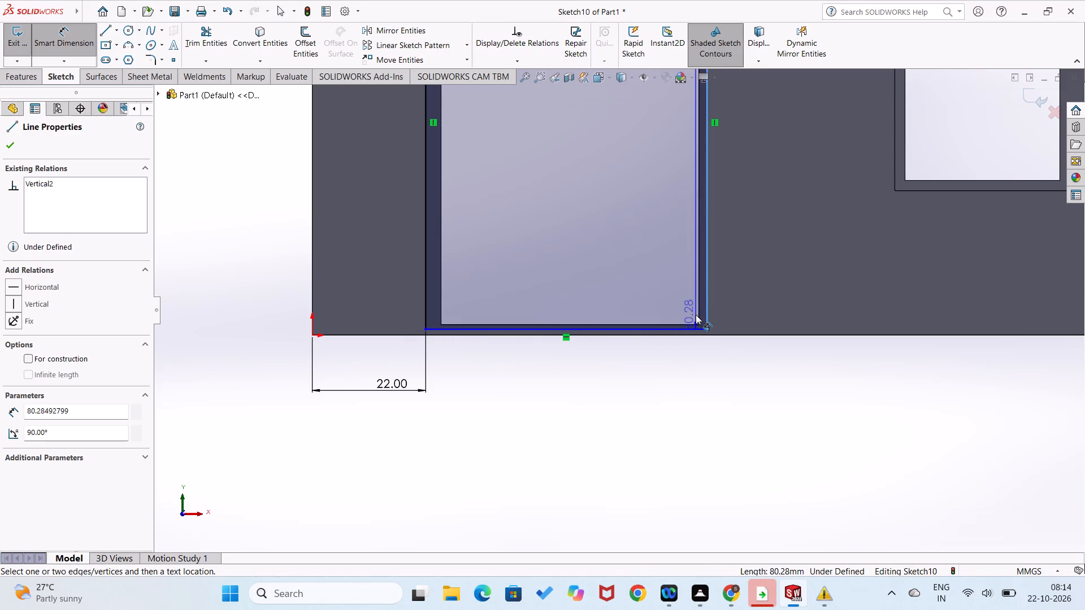
click(699, 315)
click(724, 310)
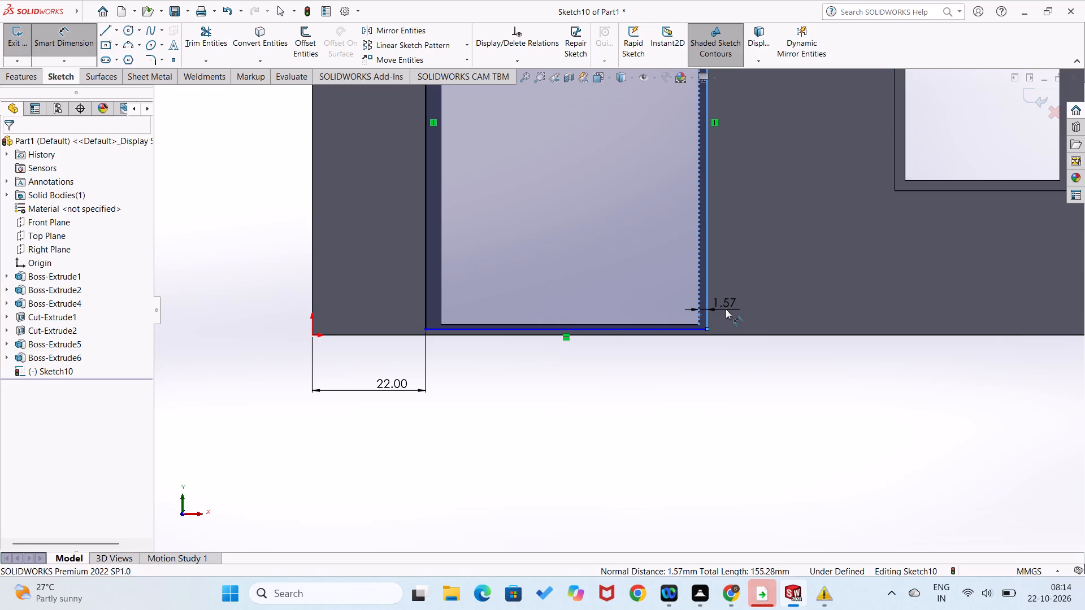
key(3)
key(Return)
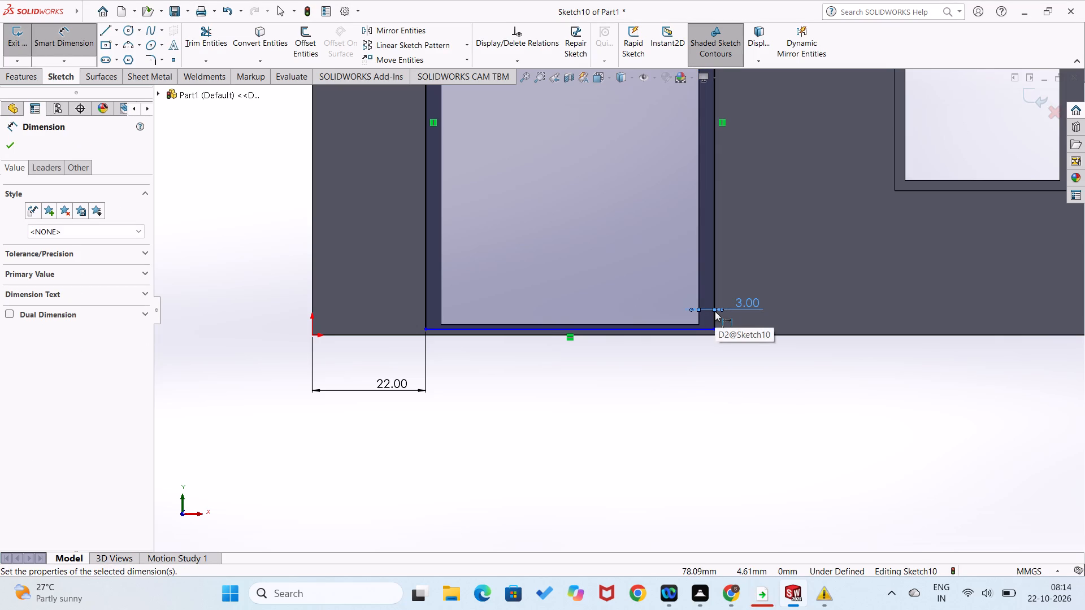
Set the gap between the door opening and the rectangle's edge on the window side to 2.5 mm.
double_click(745, 307)
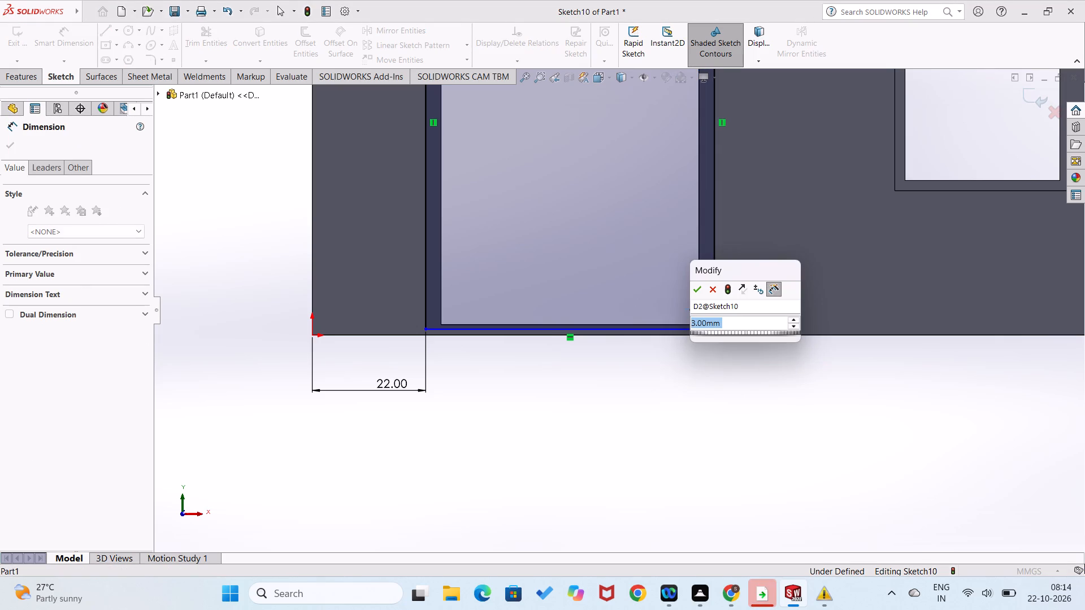
text(2.5)
key(Return)
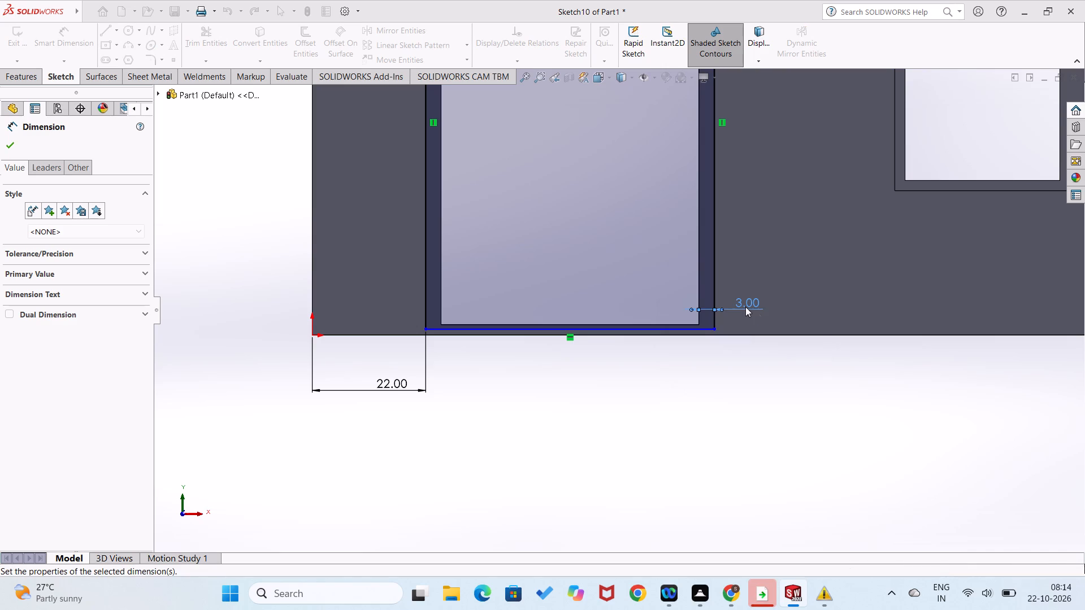
Set the rectangle's horizontal distance from the origin to 22.5 mm.
double_click(401, 389)
text(22.5)
key(Return)
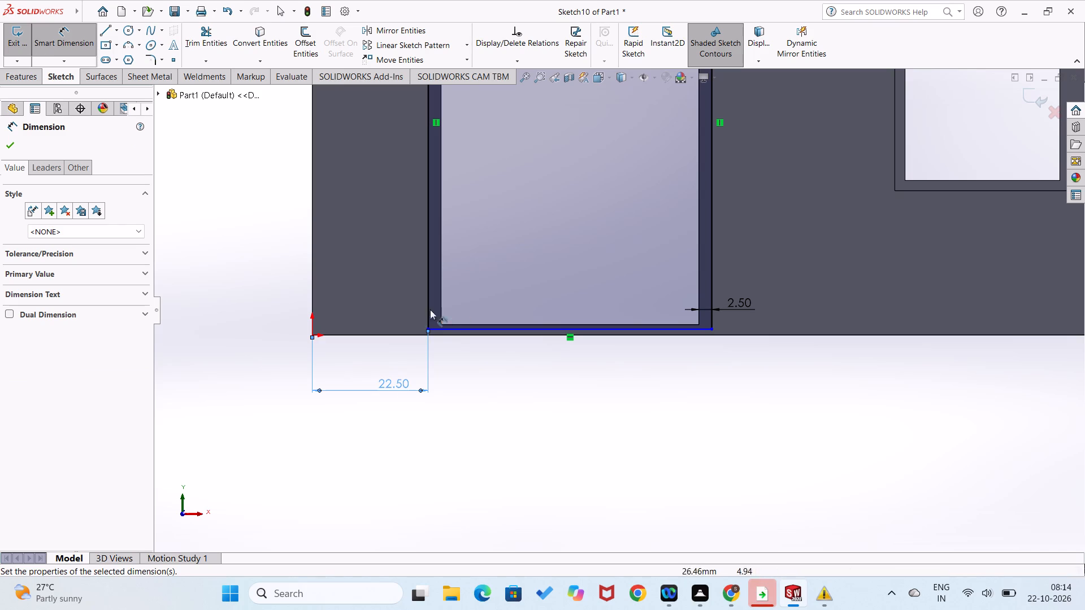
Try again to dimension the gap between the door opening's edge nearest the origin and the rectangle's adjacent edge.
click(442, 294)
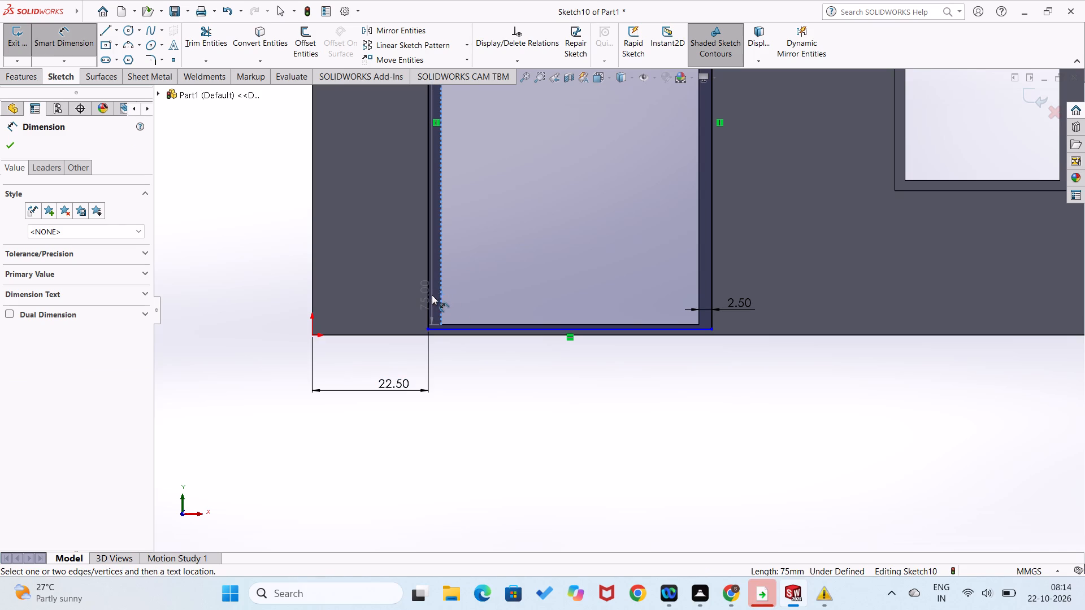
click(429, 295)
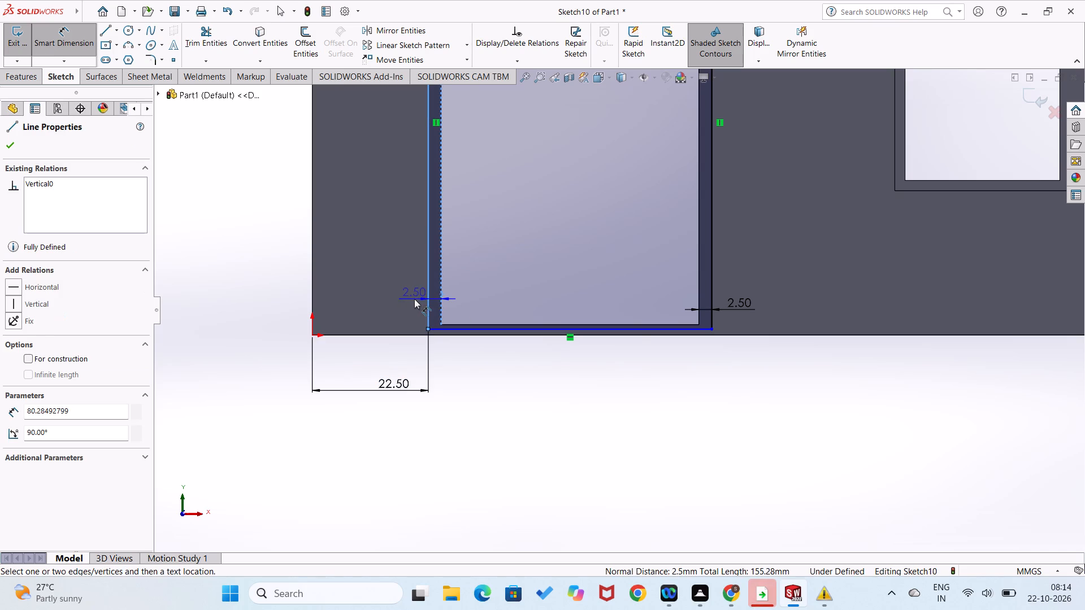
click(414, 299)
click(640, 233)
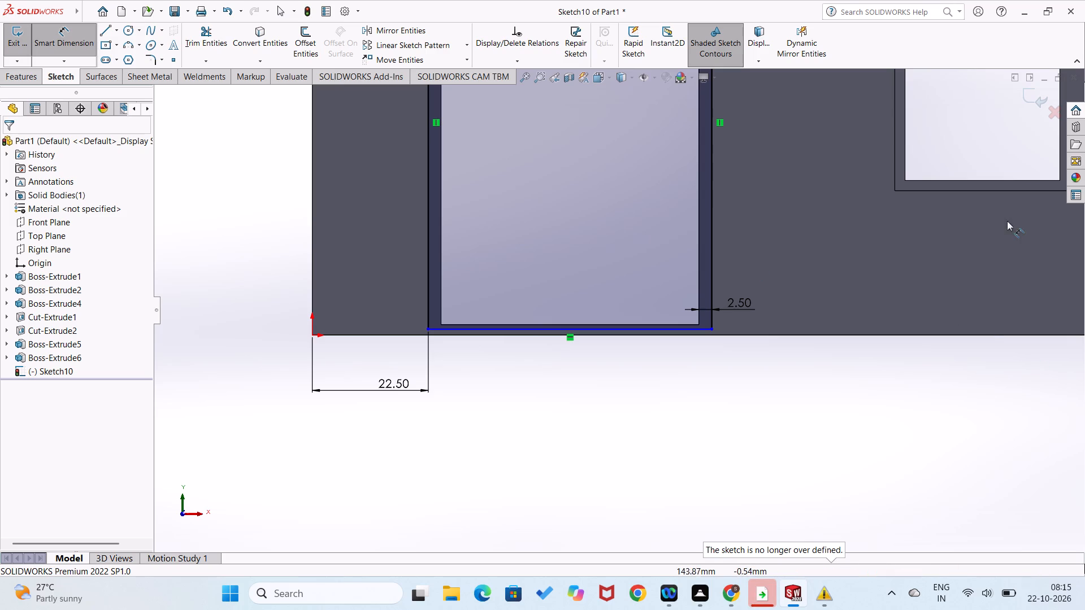
Dimension the gap between the door opening's lower edge and the rectangle's lower edge as 2 mm.
scroll(683, 348, down, 2)
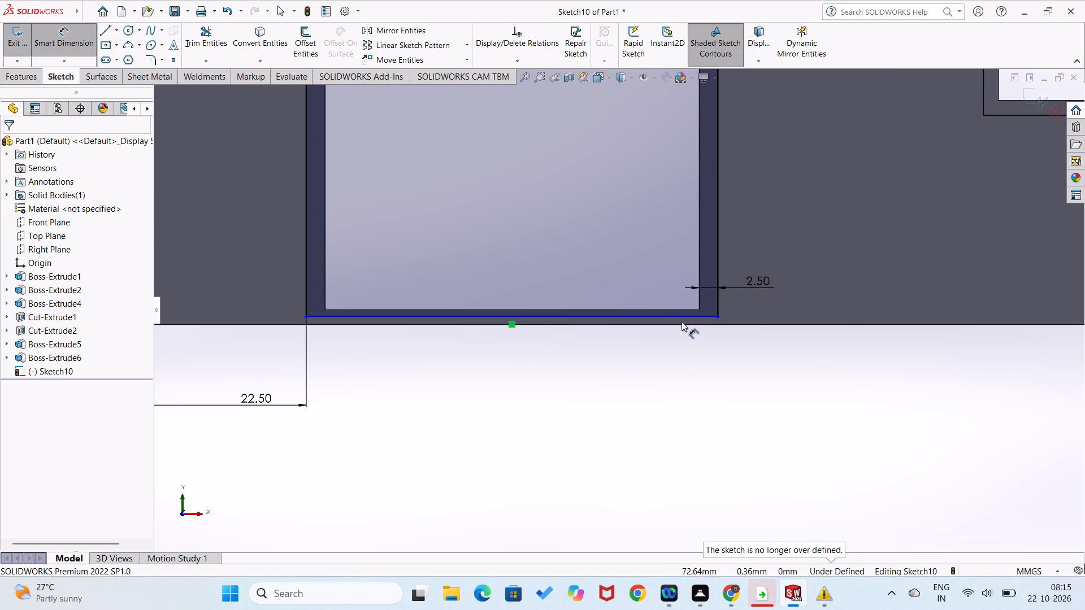
click(681, 313)
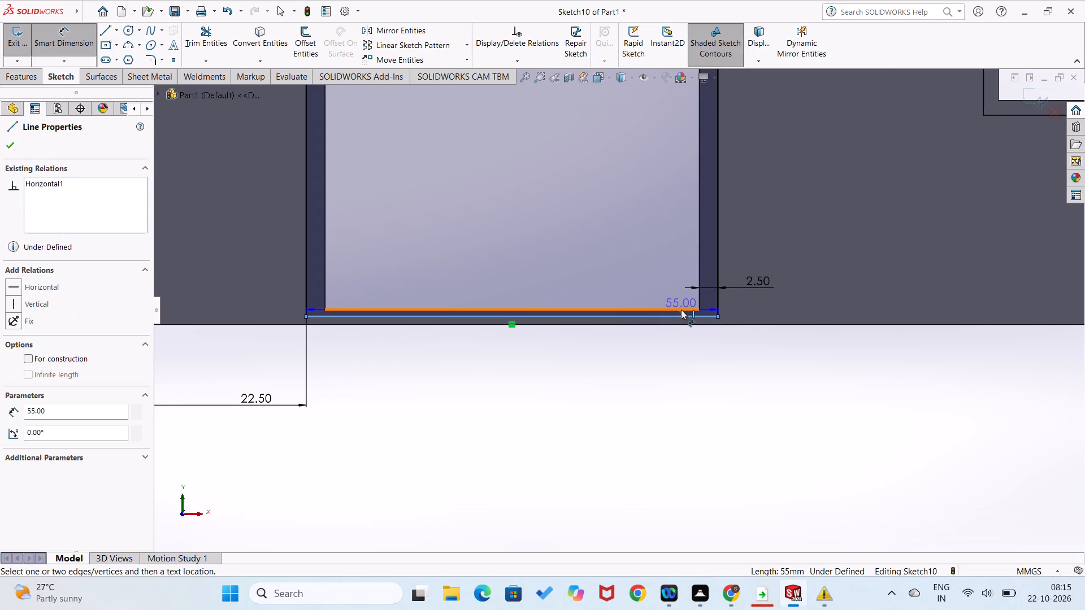
click(681, 310)
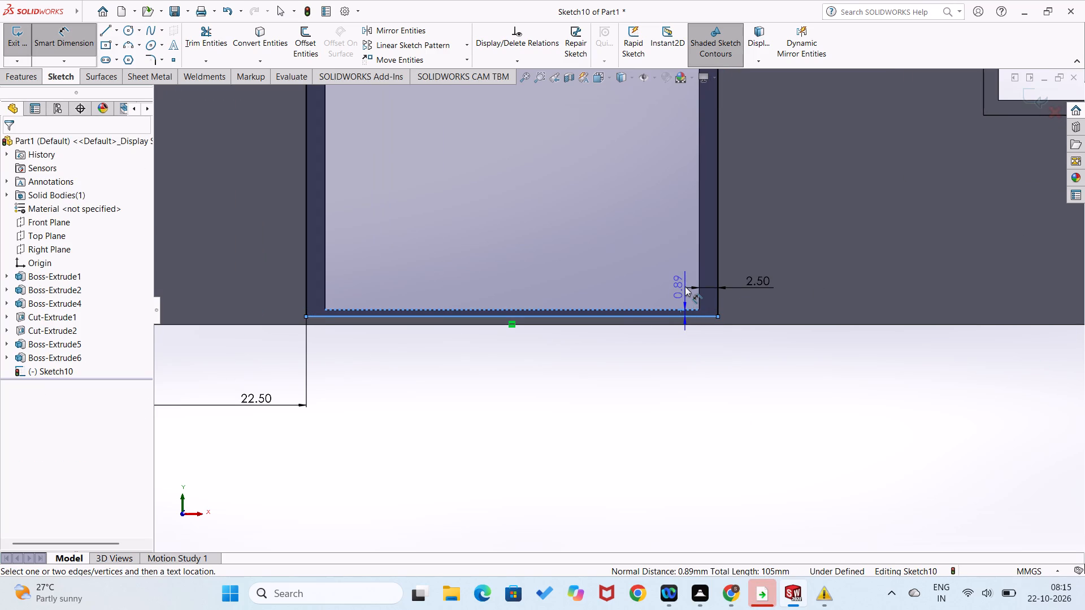
click(685, 286)
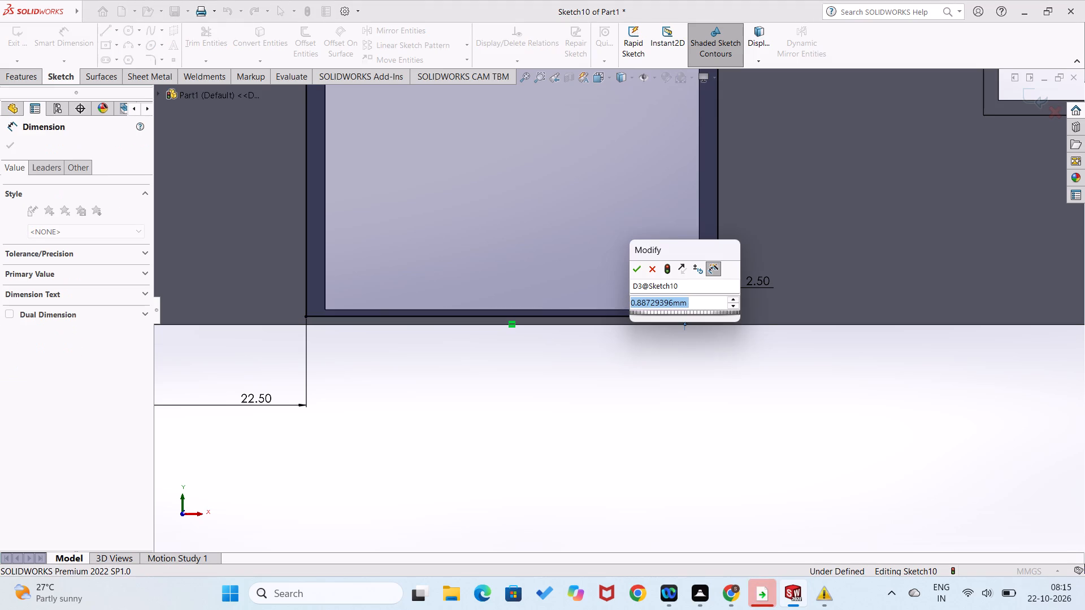
key(2)
key(Return)
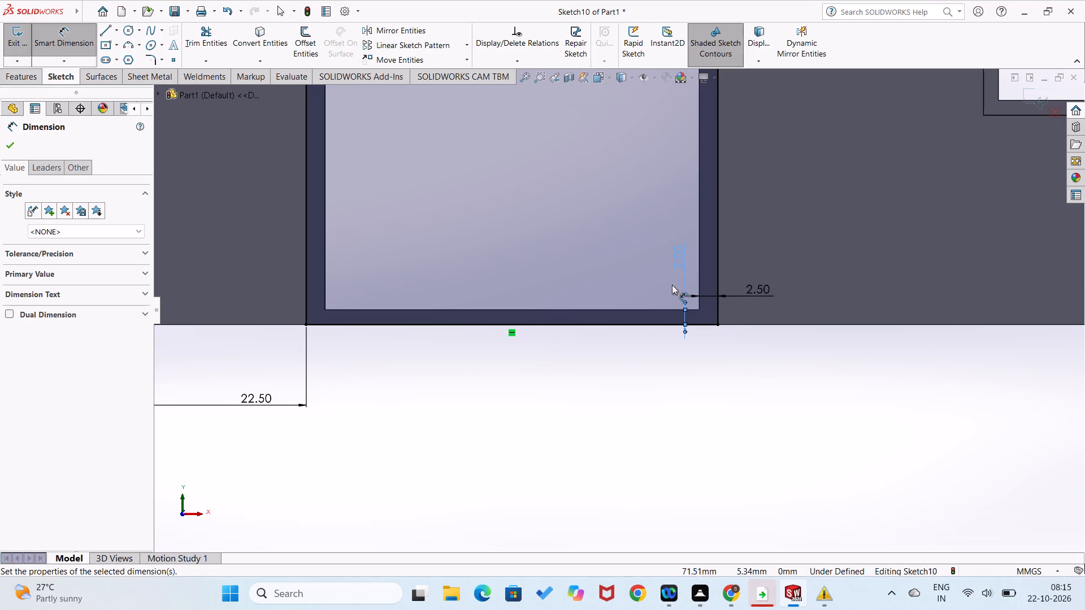
Set the gap between the door opening's lower edge and the rectangle's lower edge to 1.5 mm.
double_click(679, 265)
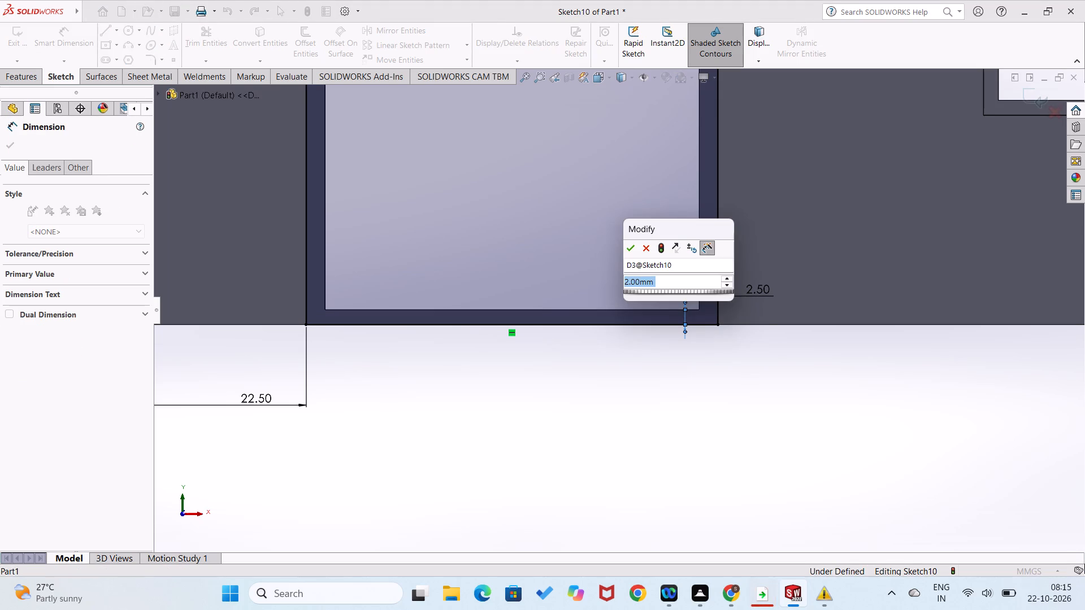
text(1.5)
key(Return)
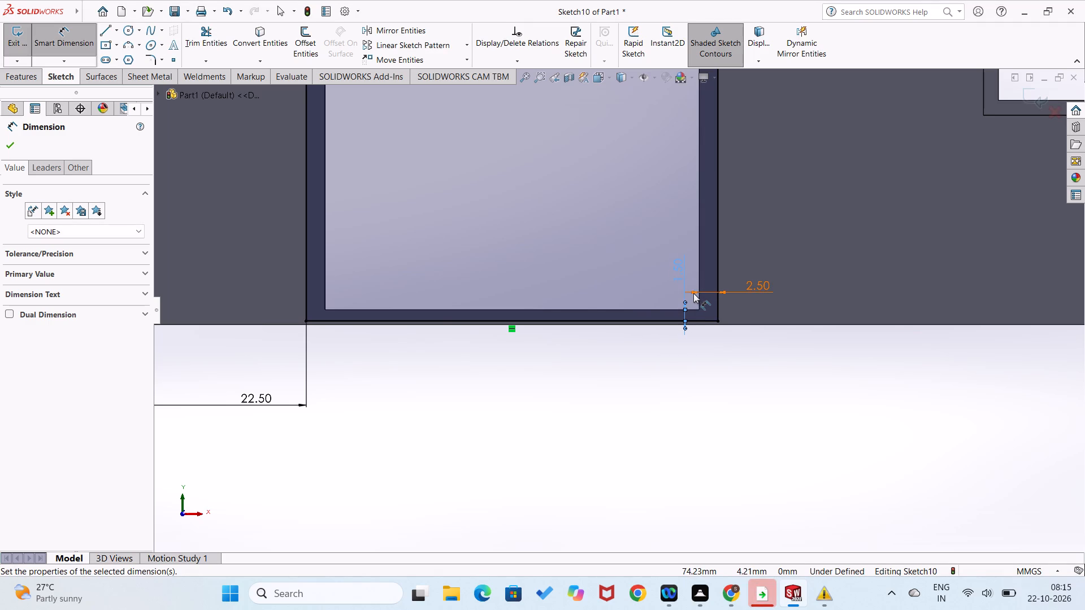
Dimension the gap between the door opening's upper edge and the rectangle's upper edge as 2 mm.
scroll(693, 293, up, 3)
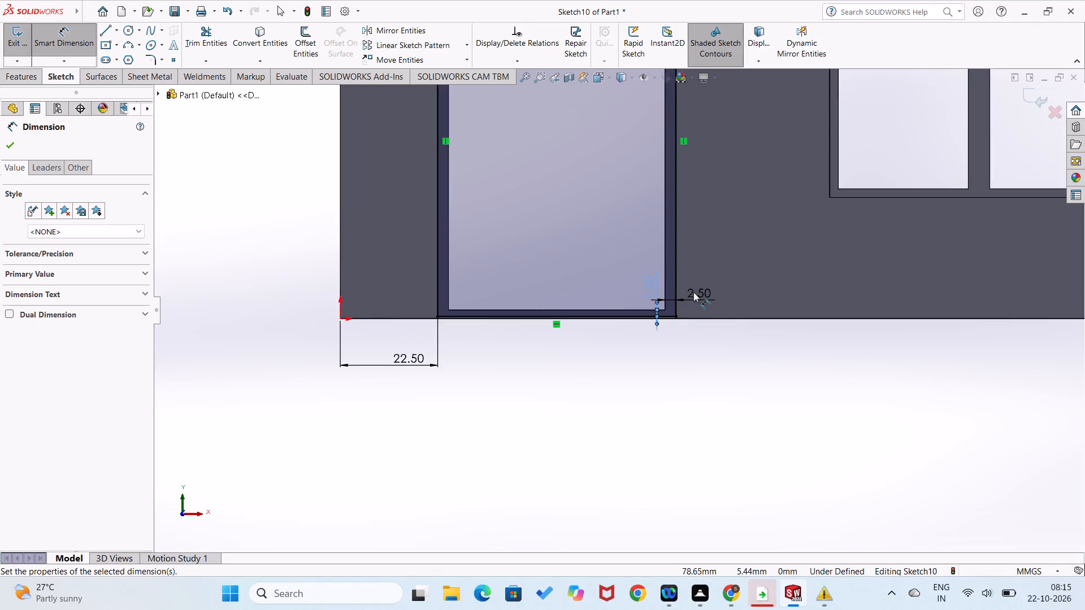
scroll(693, 292, up, 3)
scroll(606, 151, down, 1)
scroll(606, 150, up, 3)
scroll(606, 145, down, 2)
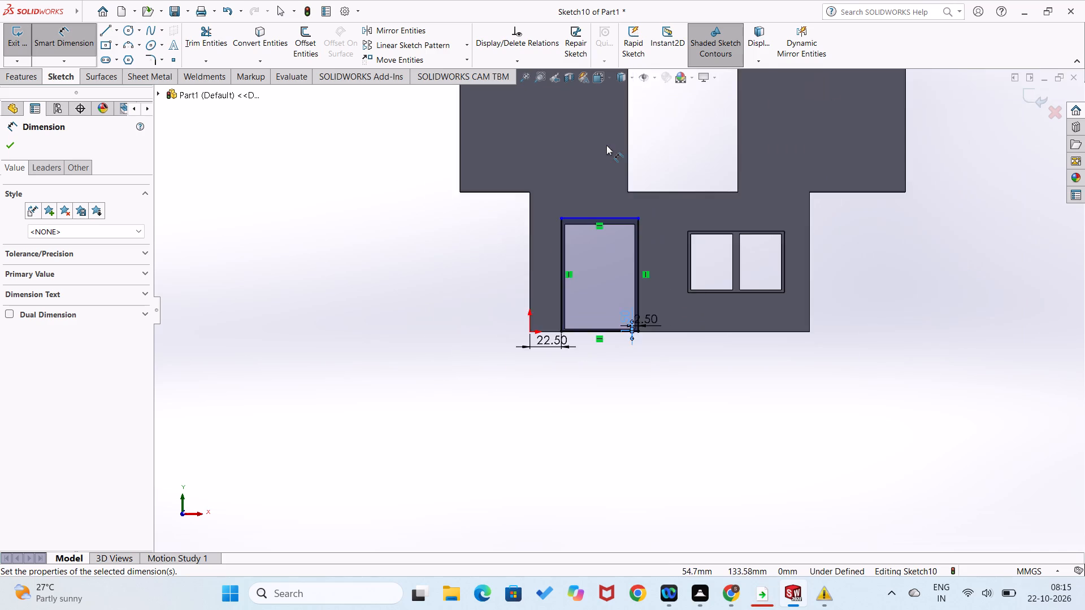
scroll(606, 145, down, 4)
click(662, 468)
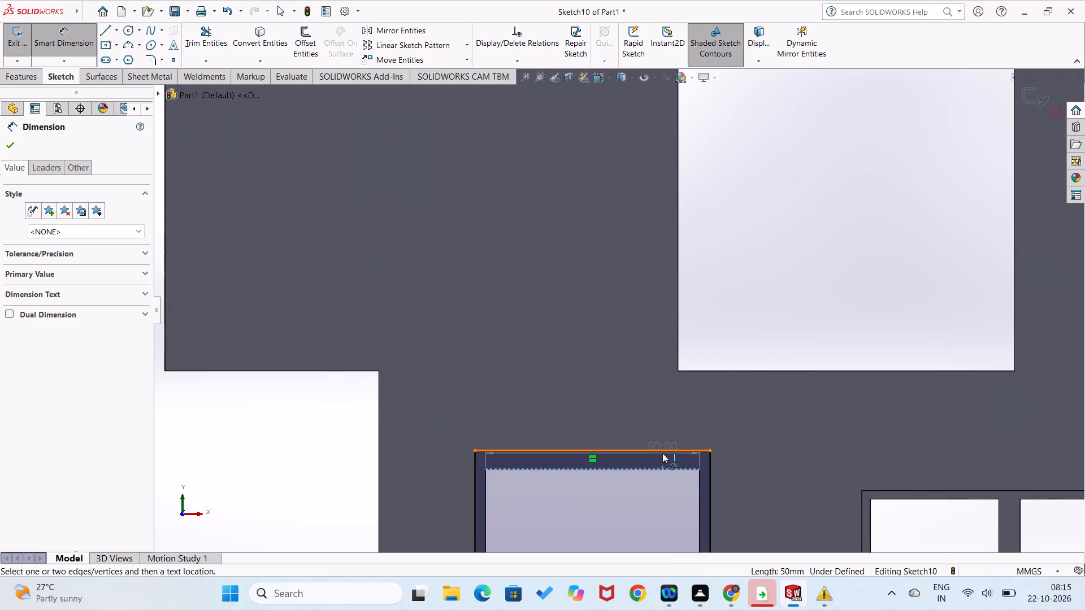
click(662, 449)
click(662, 427)
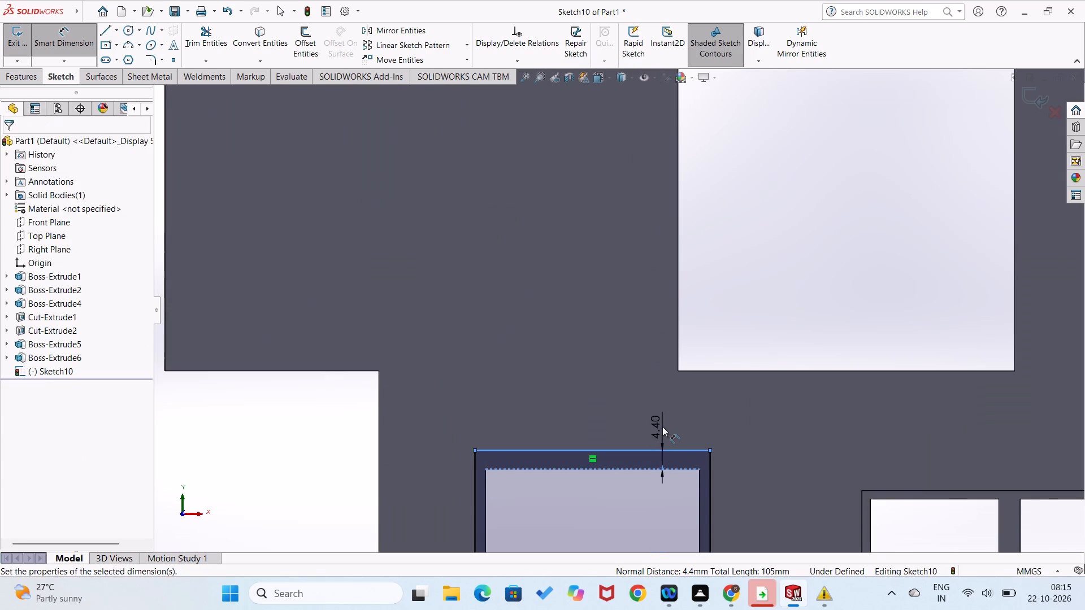
key(2)
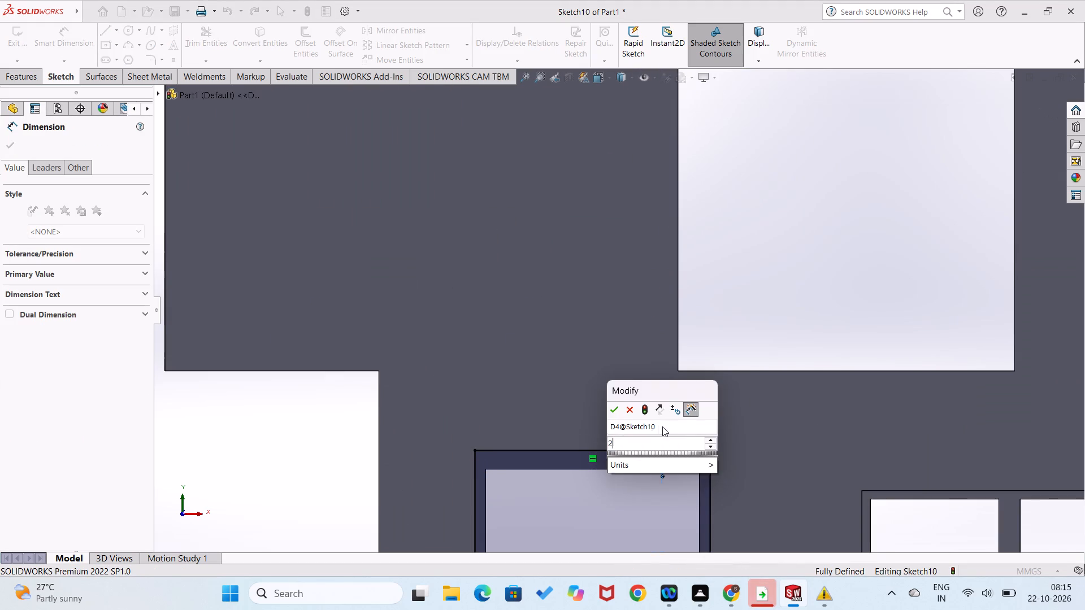
key(Return)
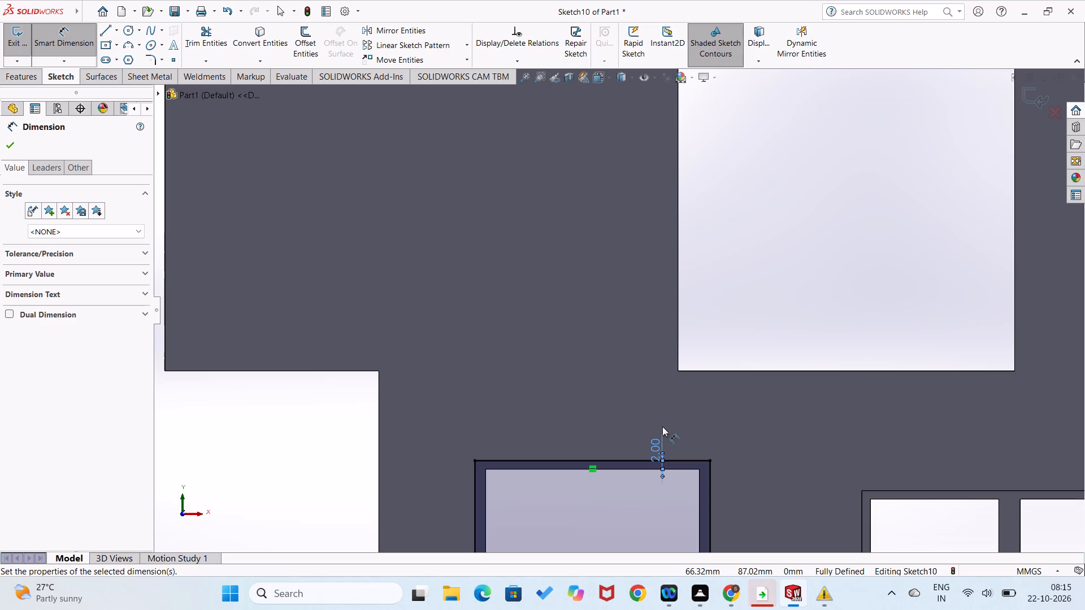
Set the gap between the door opening's upper edge and the rectangle's upper edge to 2.5 mm.
click(661, 451)
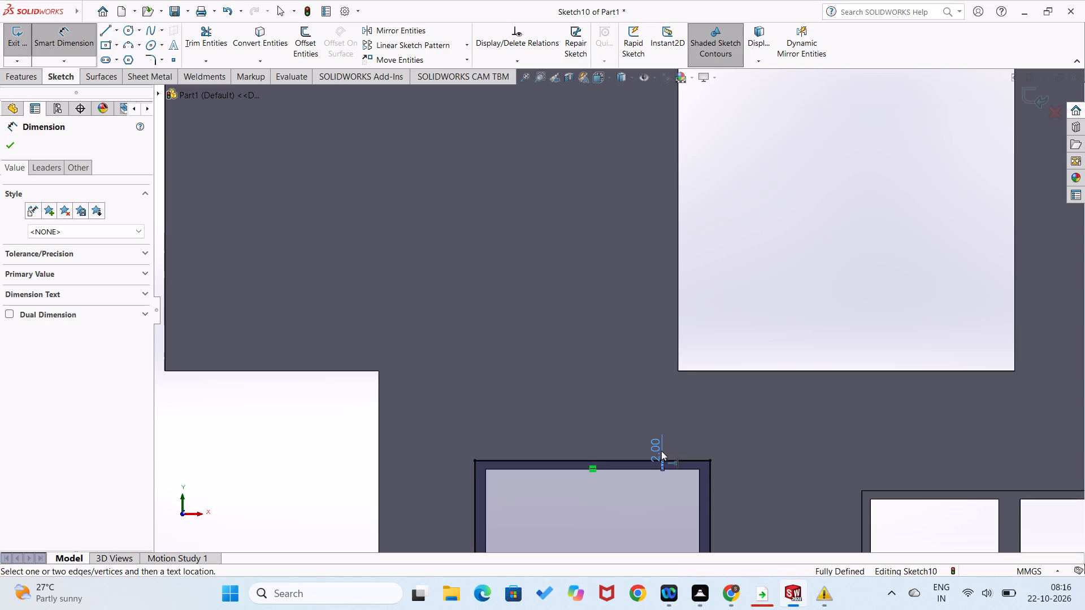
click(661, 451)
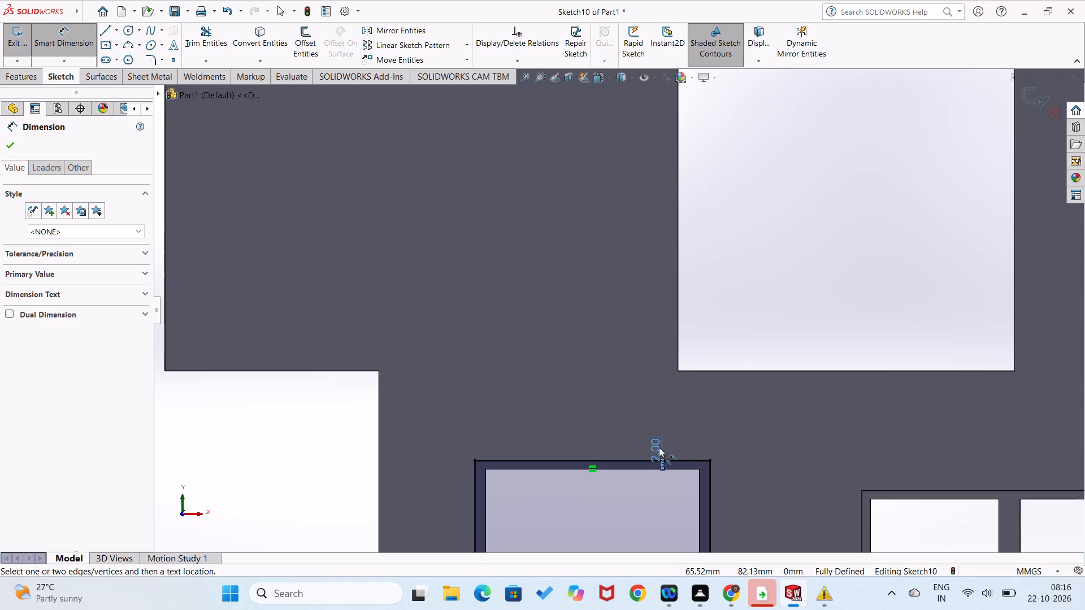
double_click(658, 448)
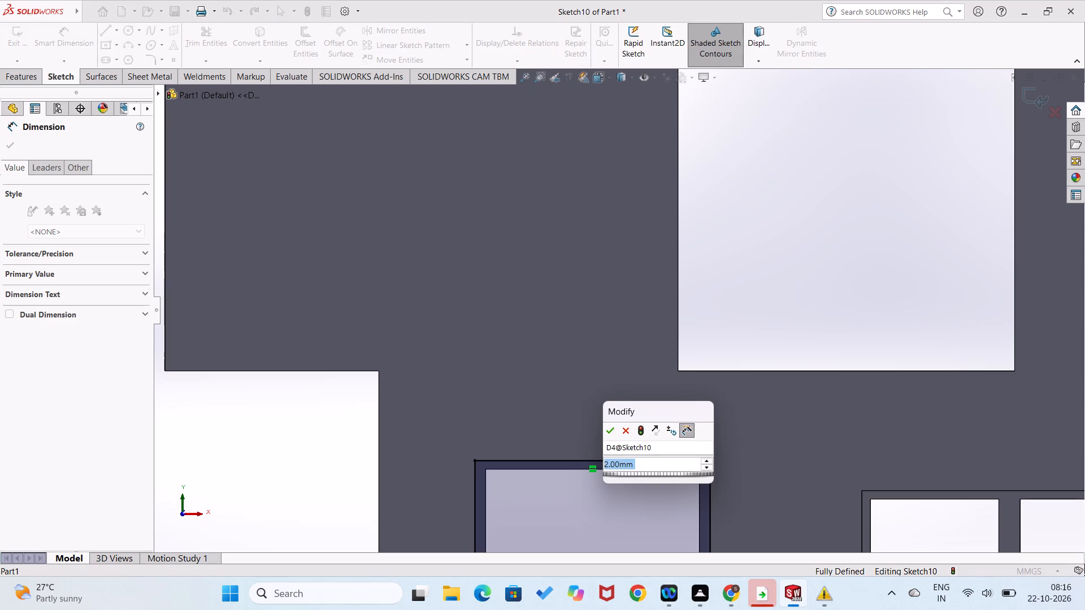
text(2.5)
key(Return)
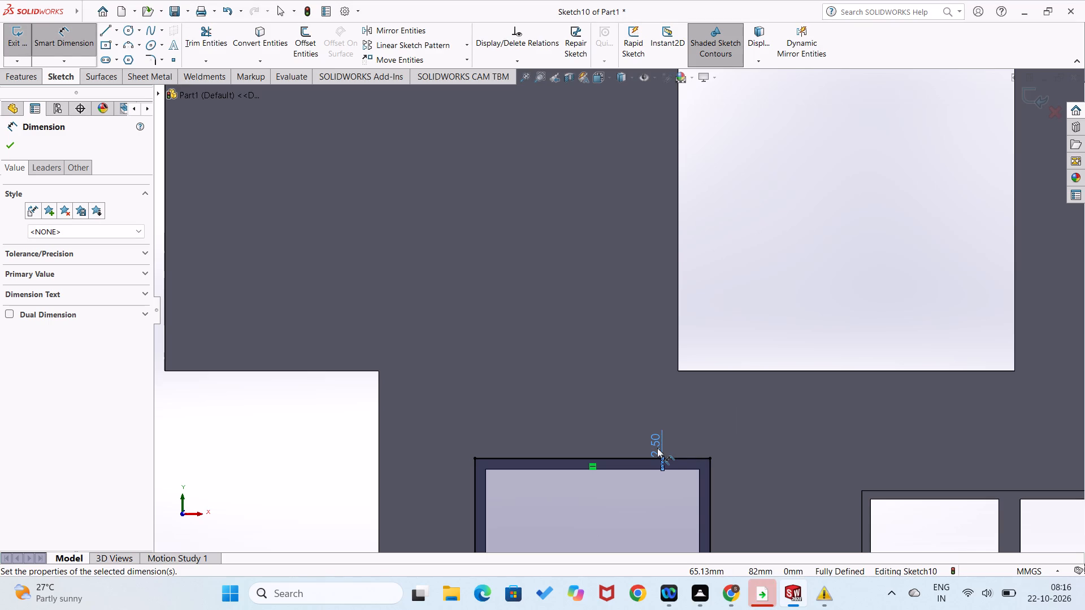
scroll(666, 470, up, 6)
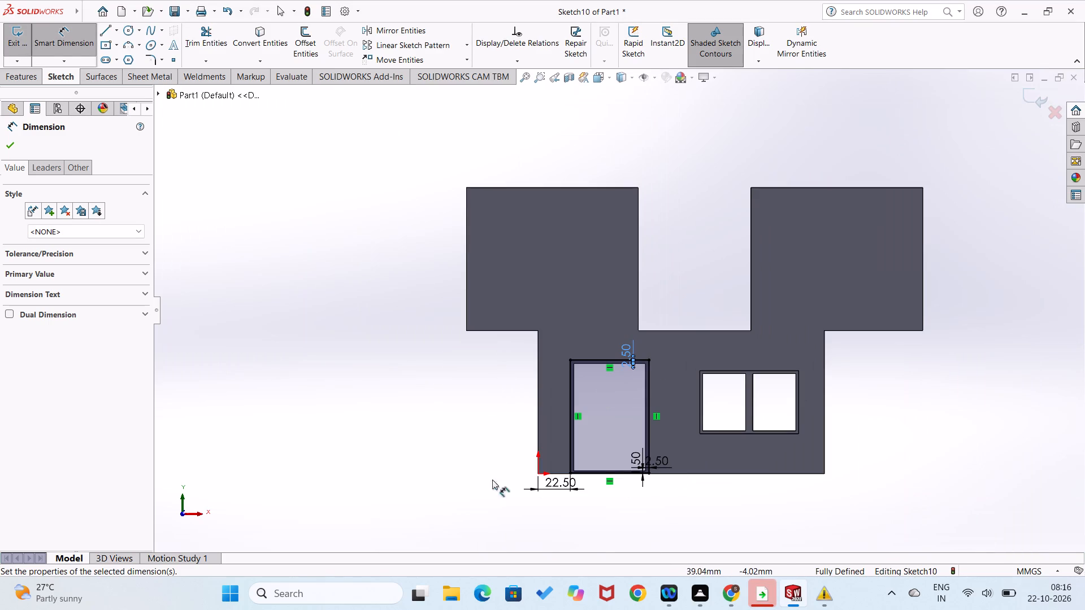
click(480, 481)
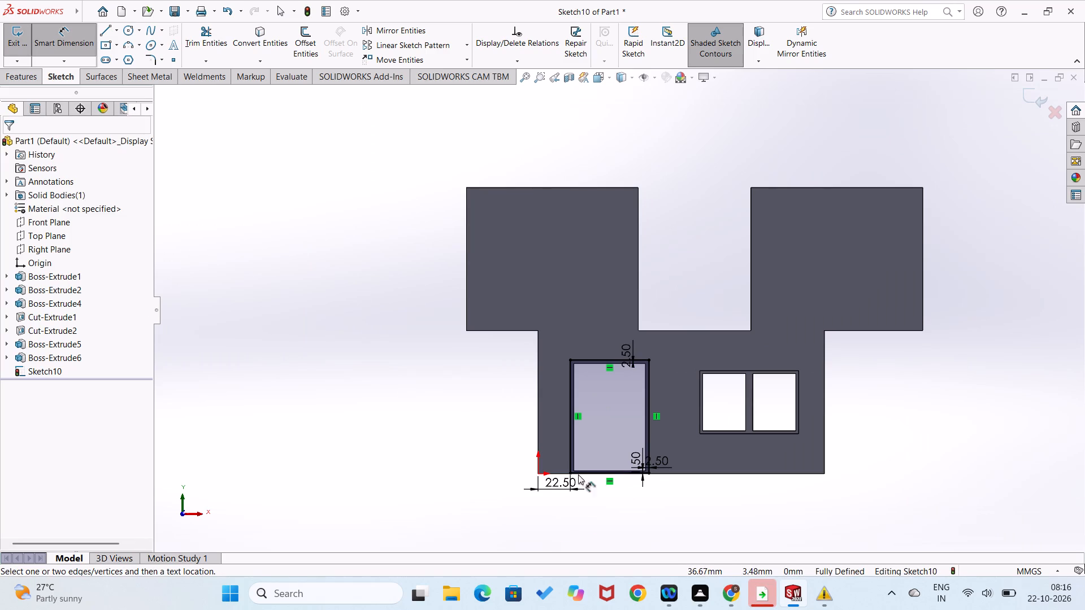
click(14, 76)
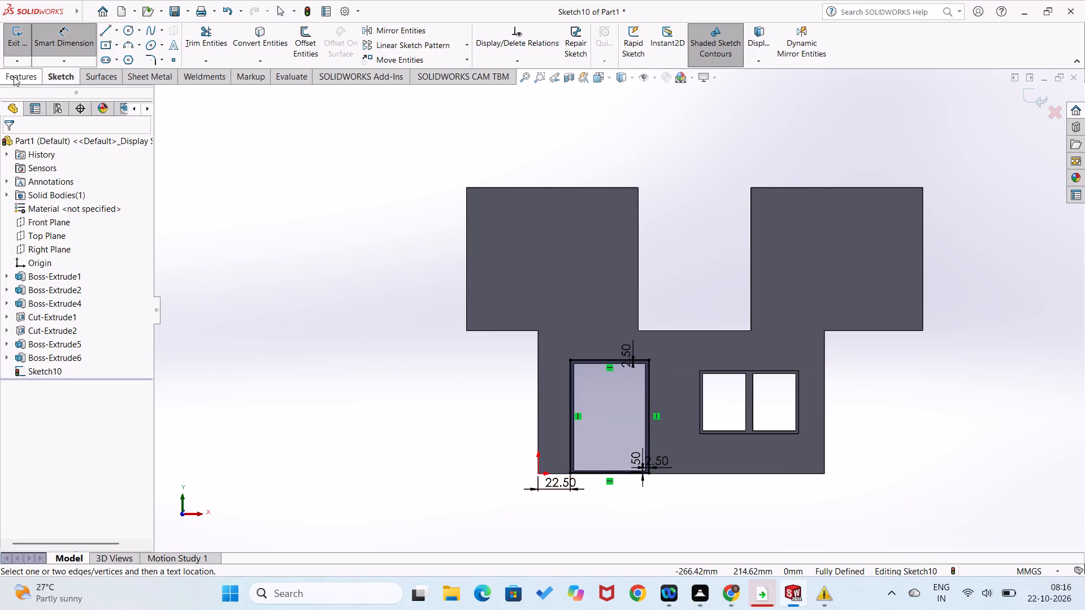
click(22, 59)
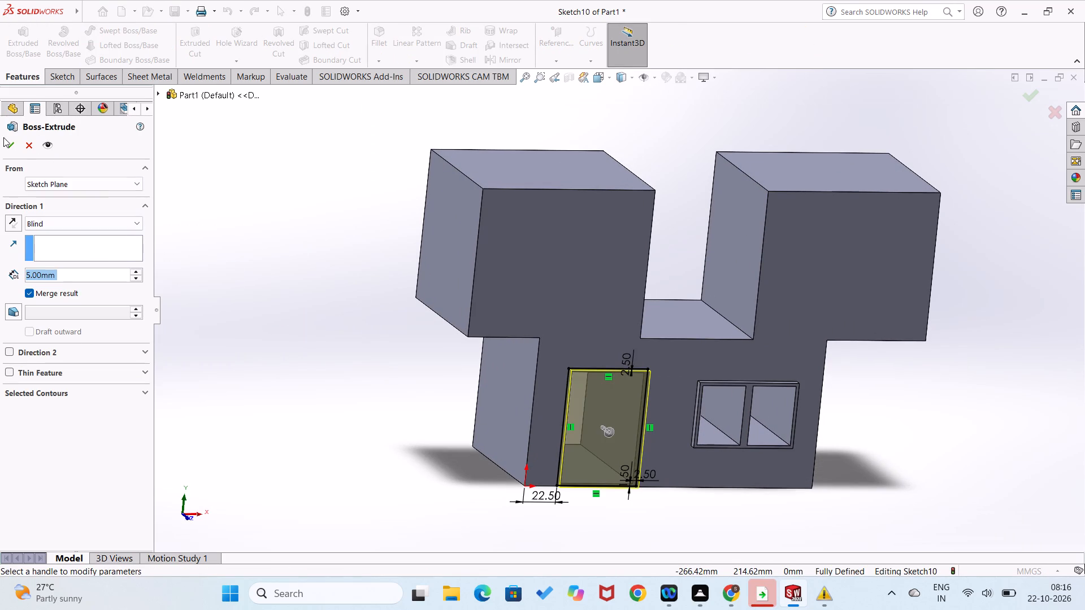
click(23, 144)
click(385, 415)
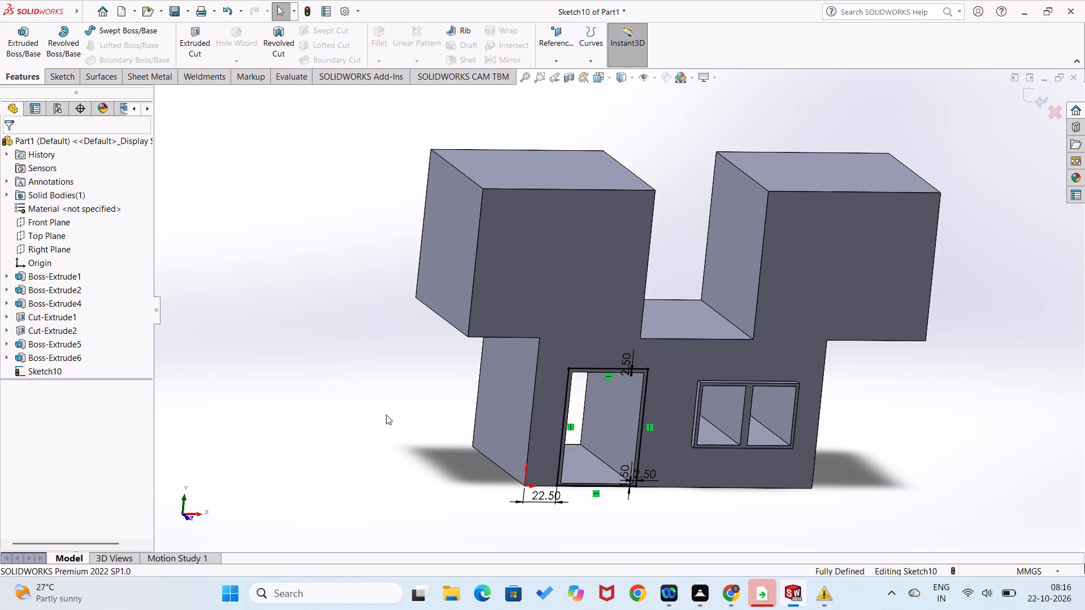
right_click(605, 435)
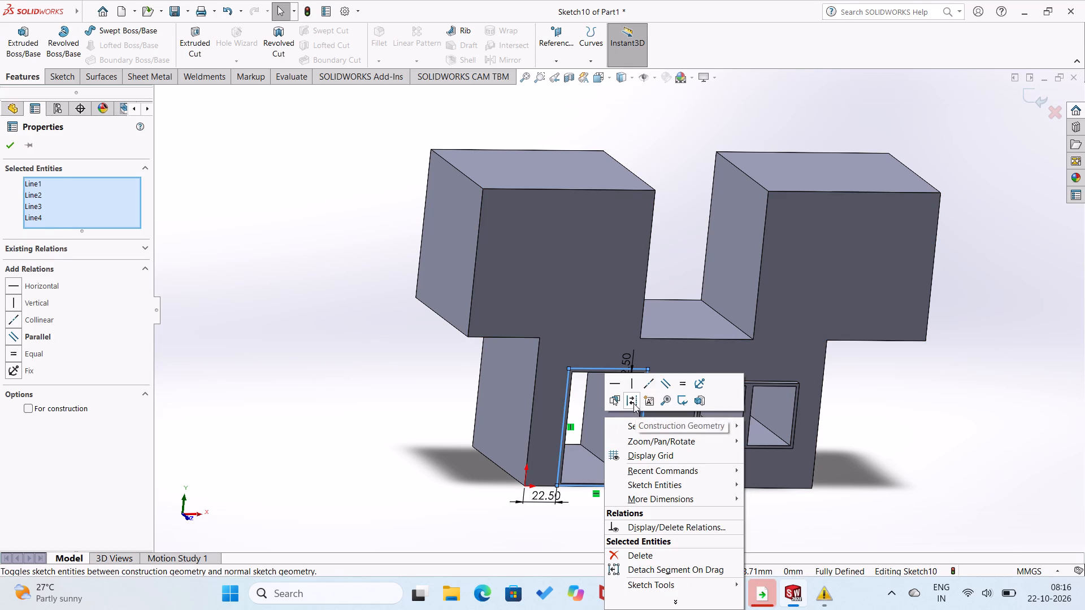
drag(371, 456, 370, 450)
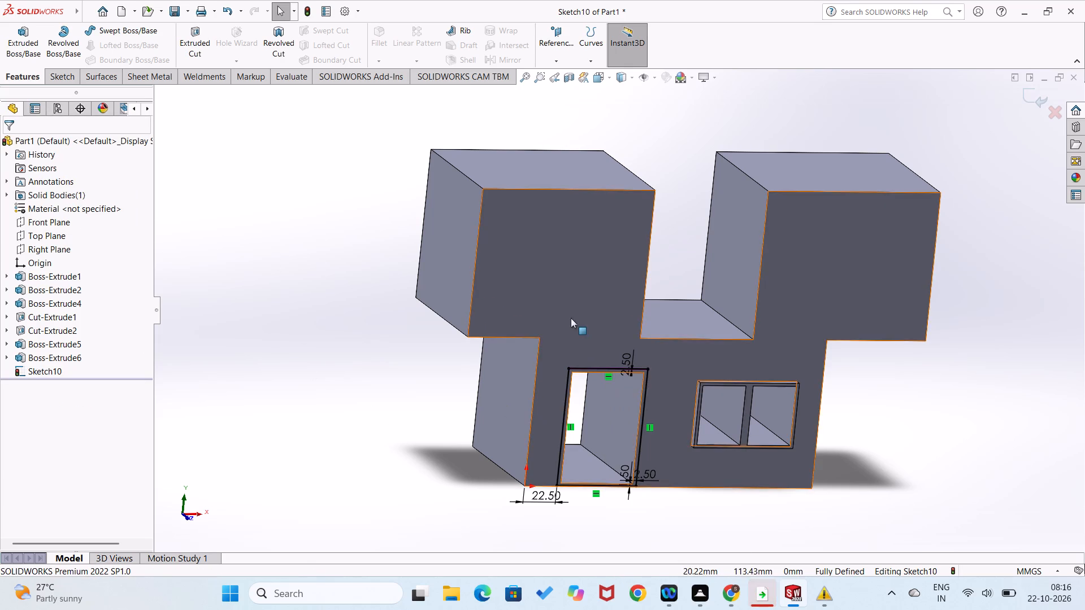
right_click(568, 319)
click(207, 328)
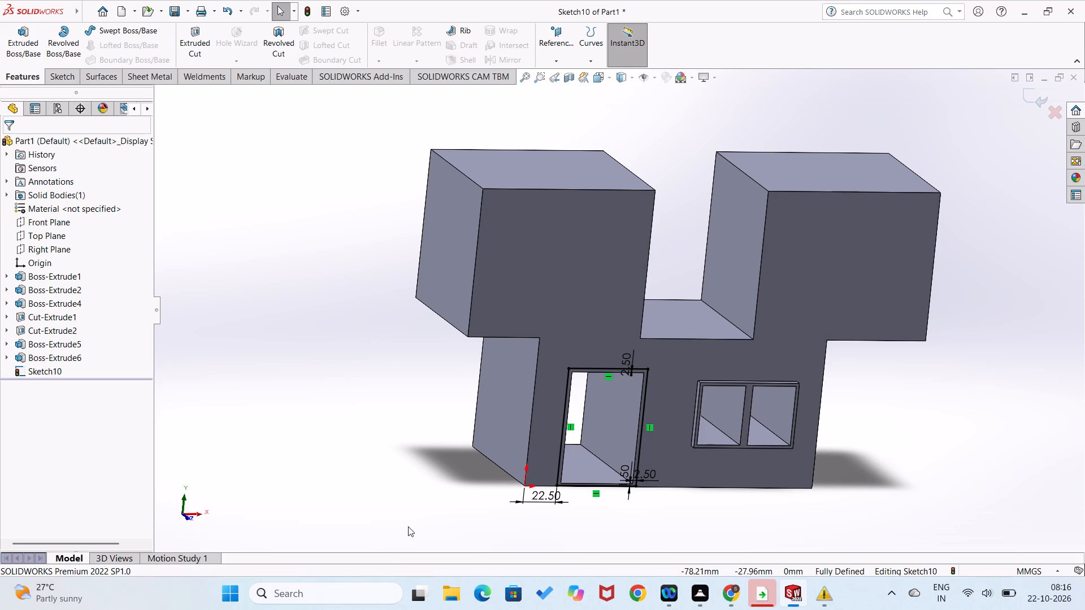
Sketch a 50 x 75 mm corner rectangle on the door opening, snapping to its diagonally opposite corners.
key(ctrl+8)
scroll(517, 380, down, 5)
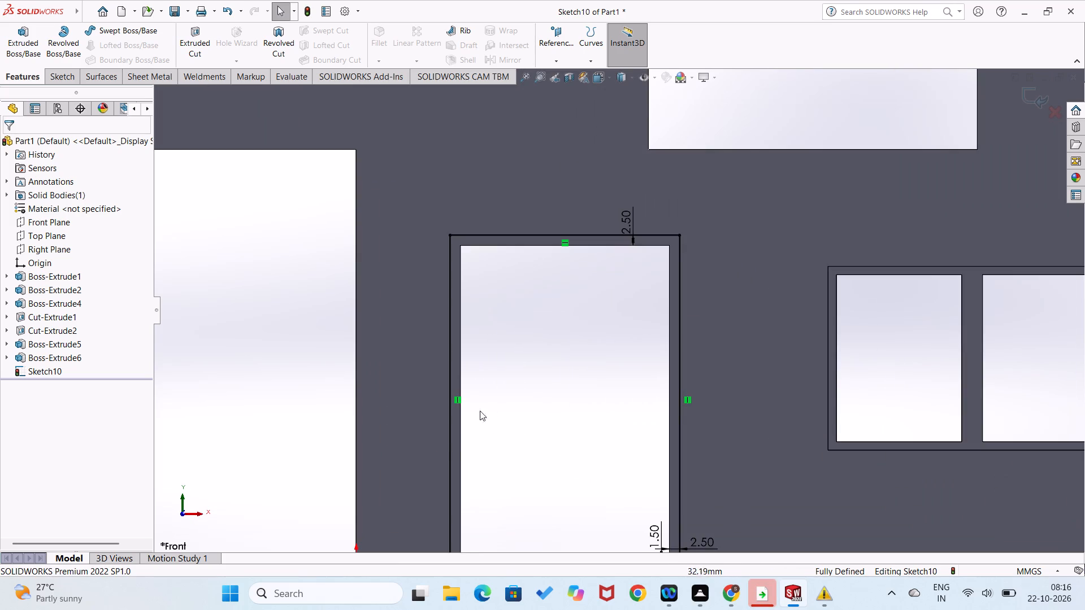
scroll(441, 434, up, 2)
right_drag(371, 389, 329, 463)
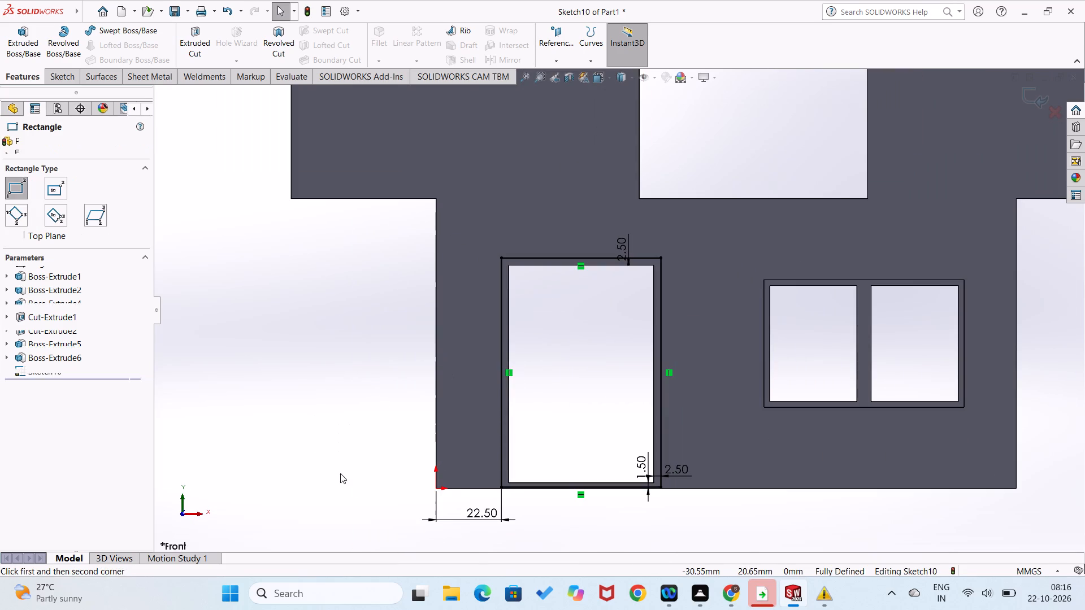
click(509, 483)
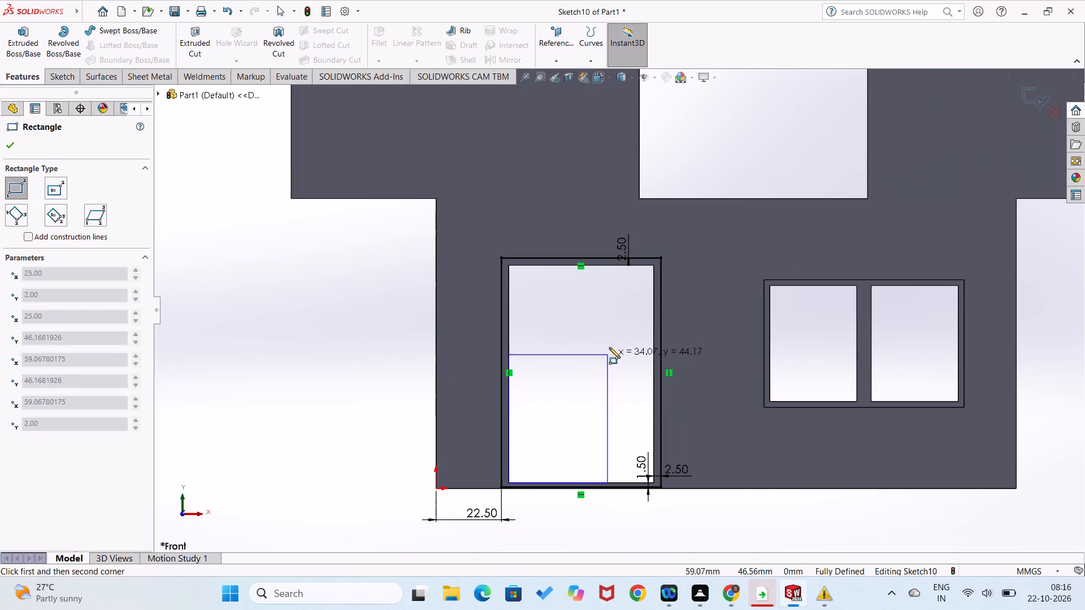
click(654, 265)
right_drag(284, 419, 303, 307)
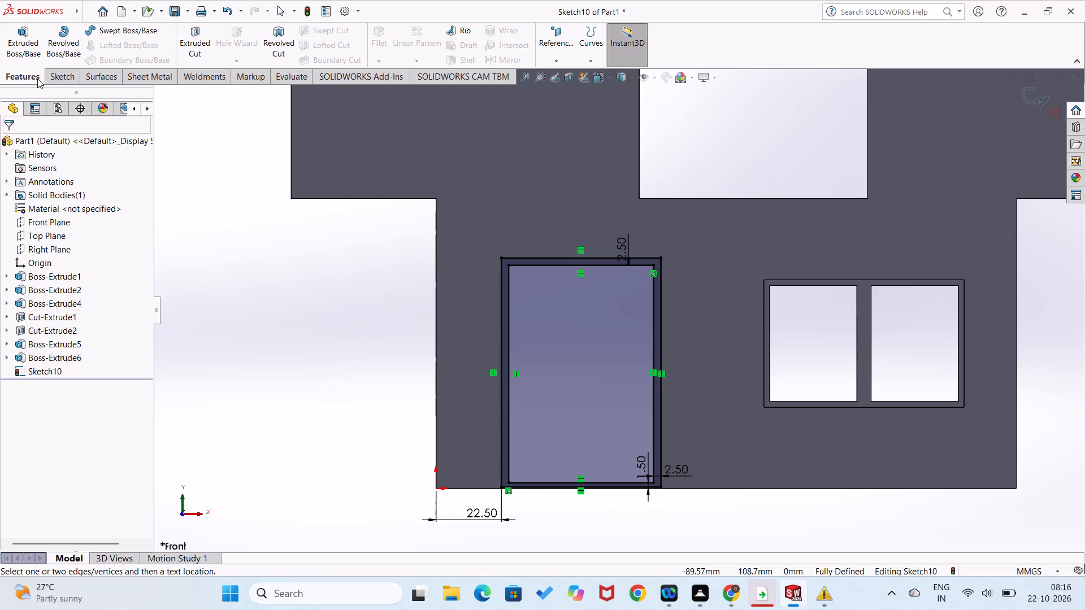
Extrude the frame between the two door rectangles 5 mm blind outward from the front face, merging the result.
click(26, 51)
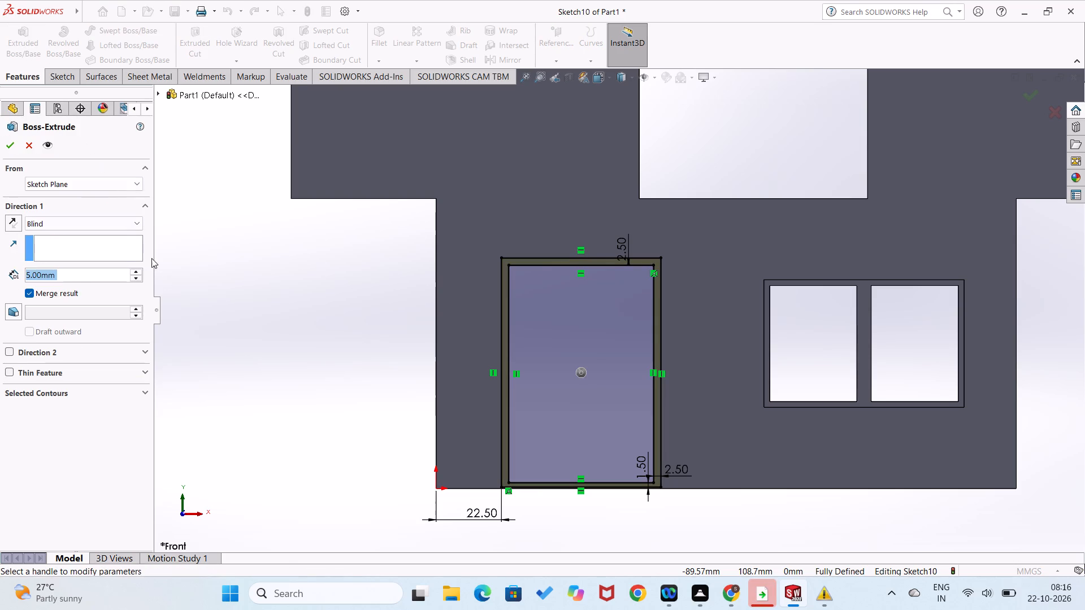
middle_drag(209, 346, 255, 432)
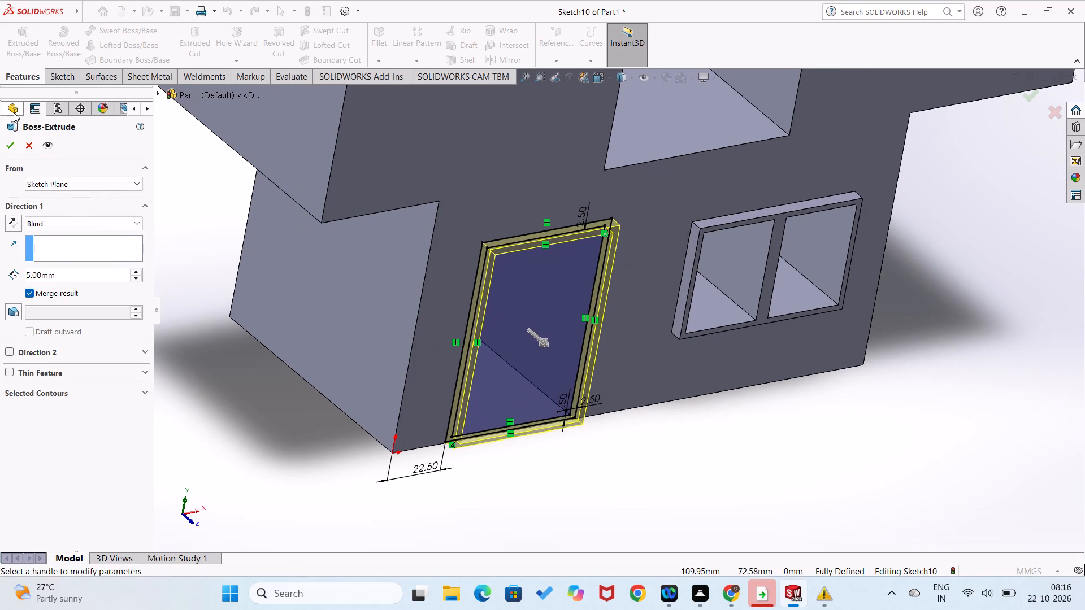
click(10, 150)
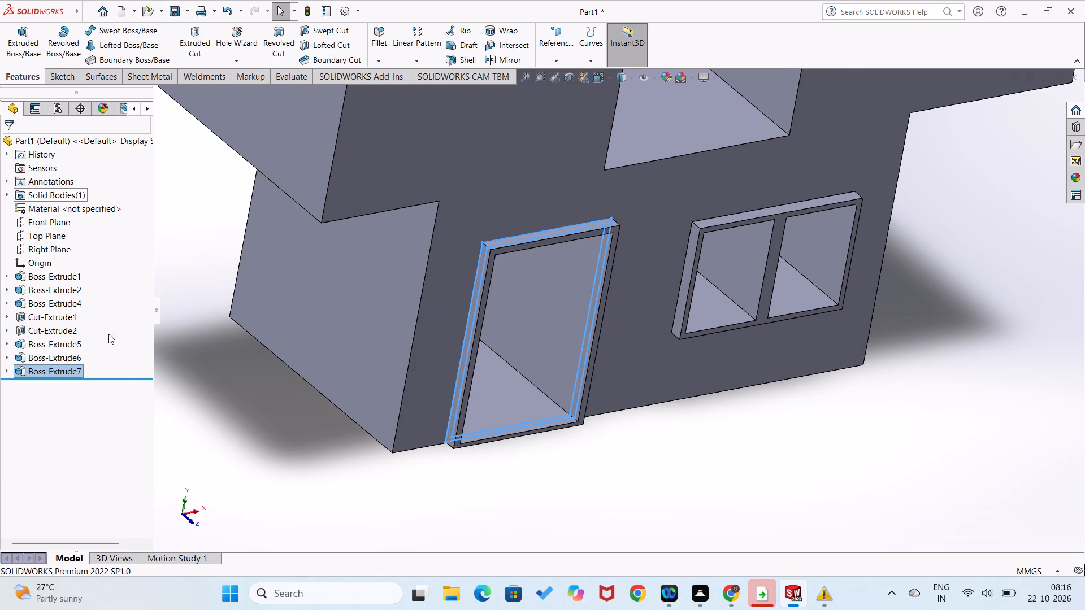
click(270, 469)
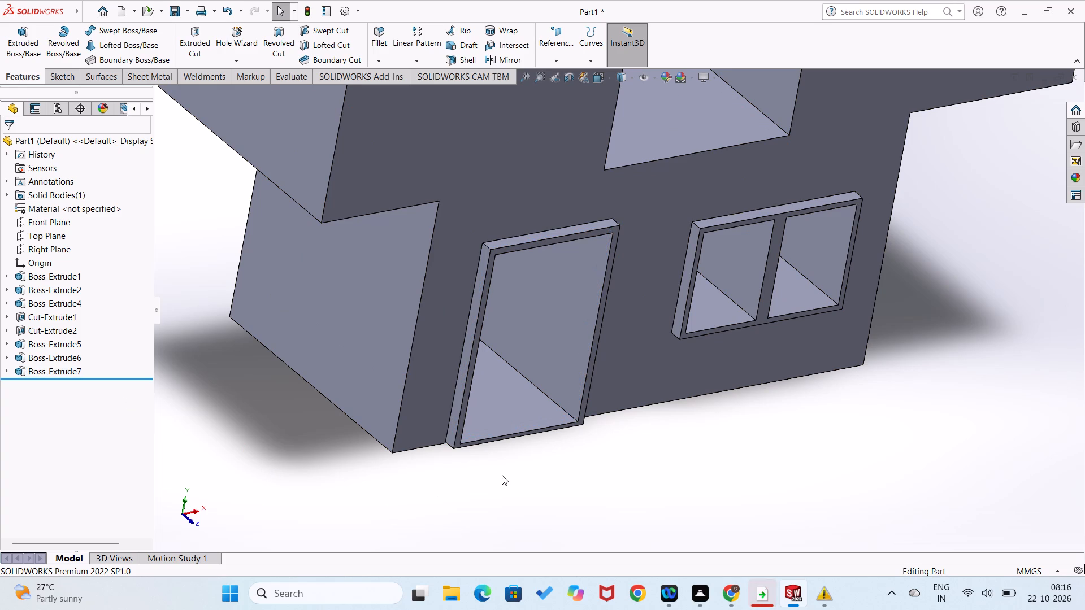
On a new front-face sketch, draw a corner rectangle about 113 x 93 mm just inside the edges of the overhanging block above the window.
middle_drag(498, 485, 421, 508)
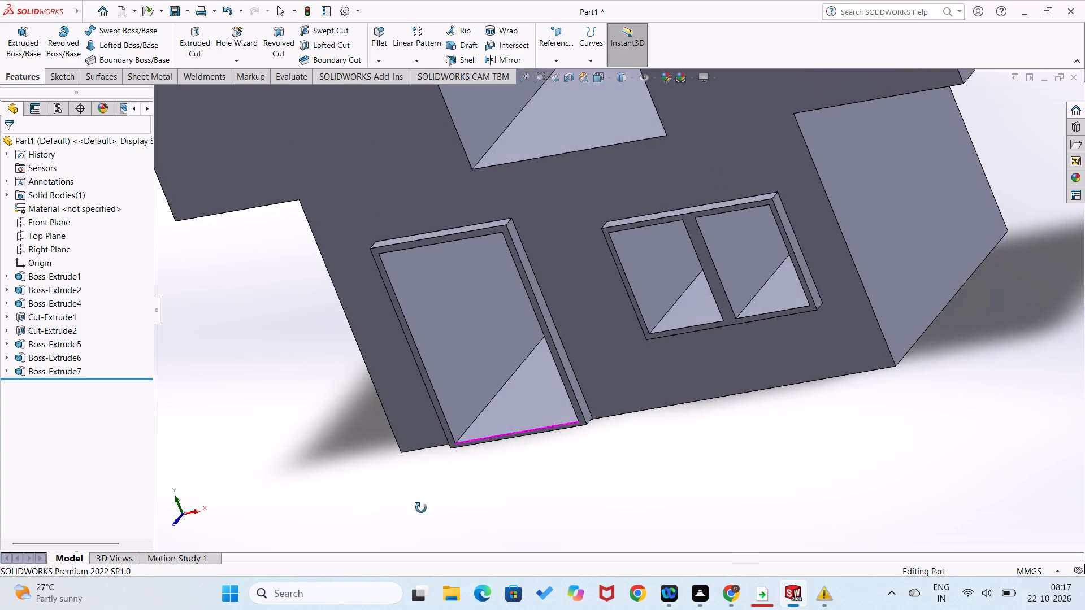
middle_drag(421, 508, 446, 500)
scroll(446, 494, up, 4)
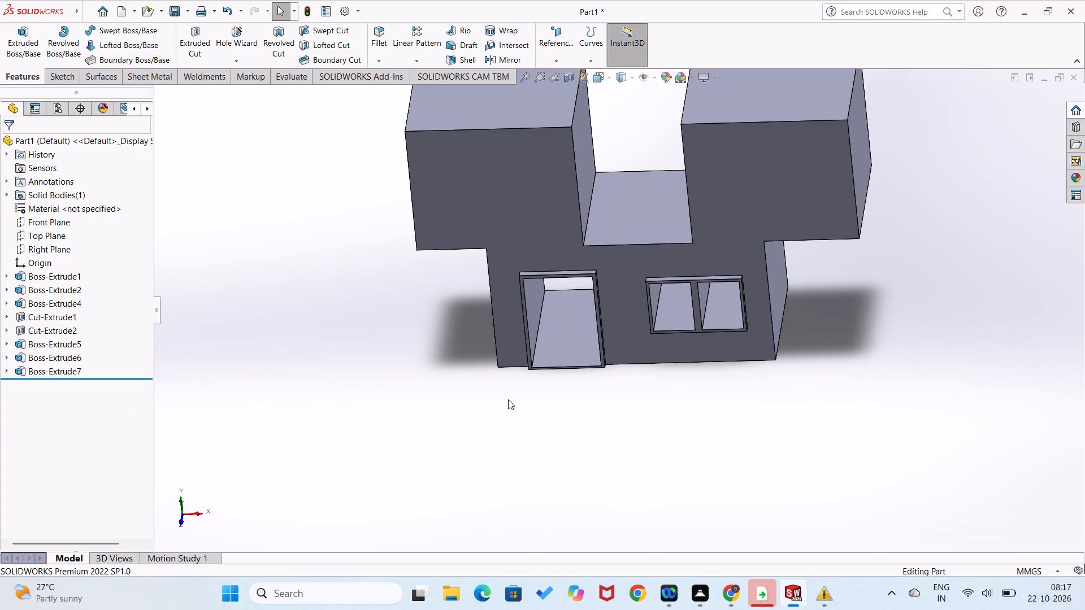
right_click(778, 198)
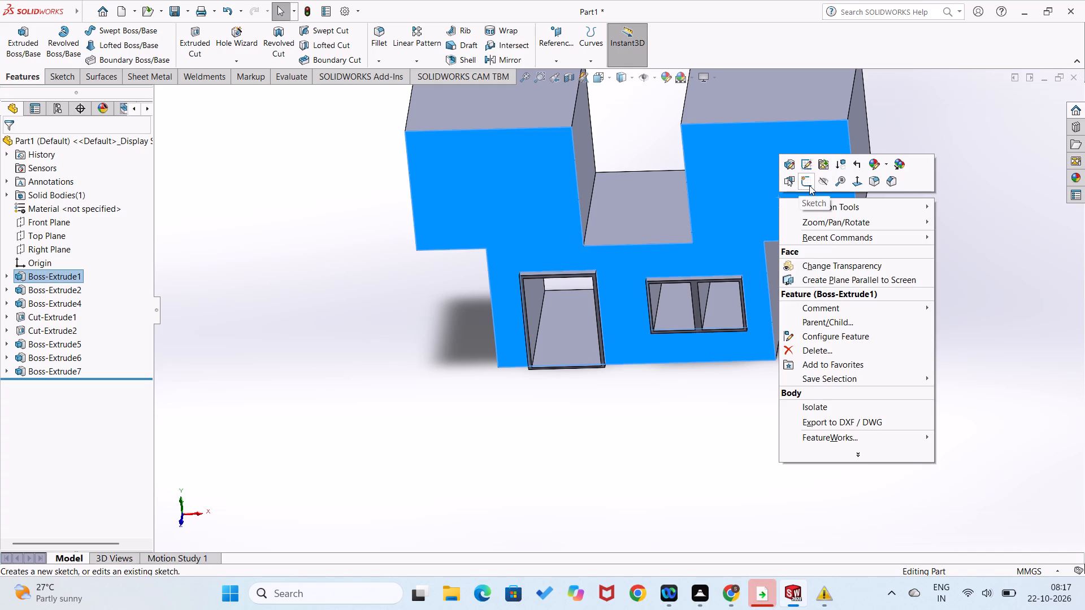
click(809, 185)
click(820, 389)
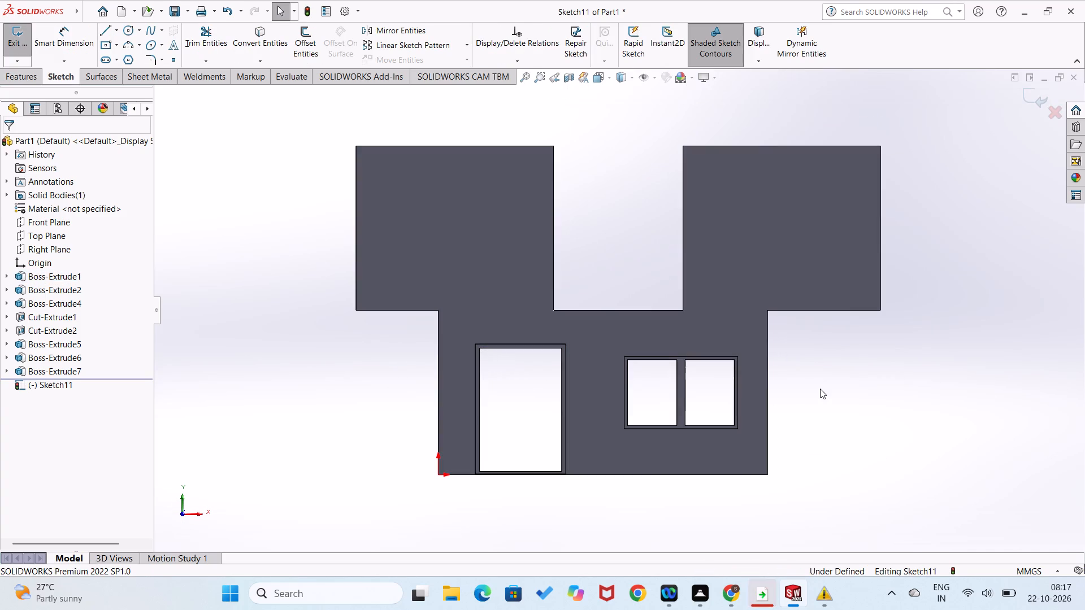
right_drag(968, 386, 860, 515)
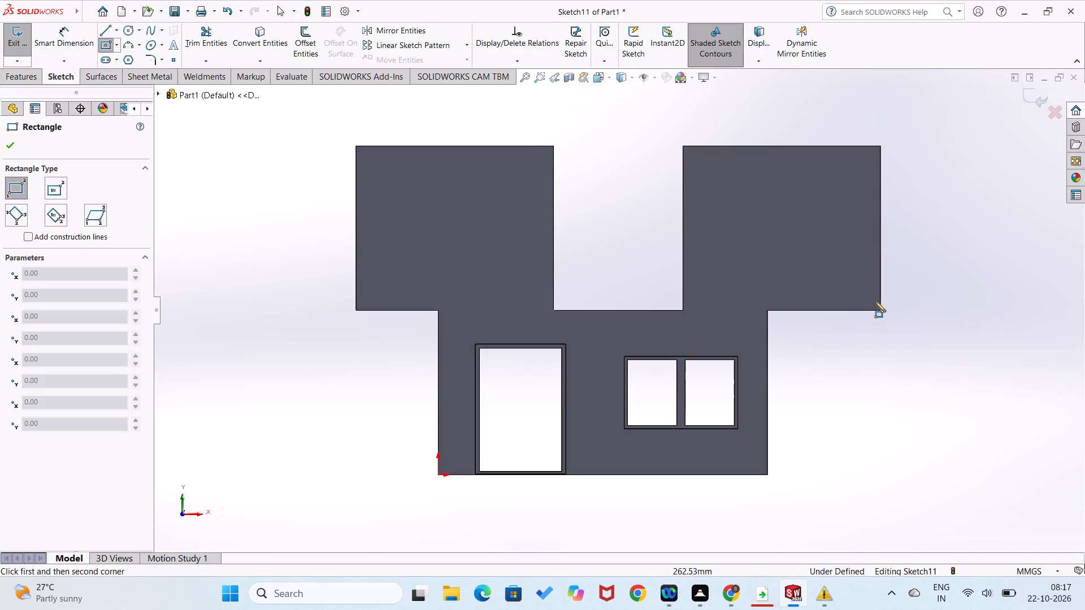
click(874, 304)
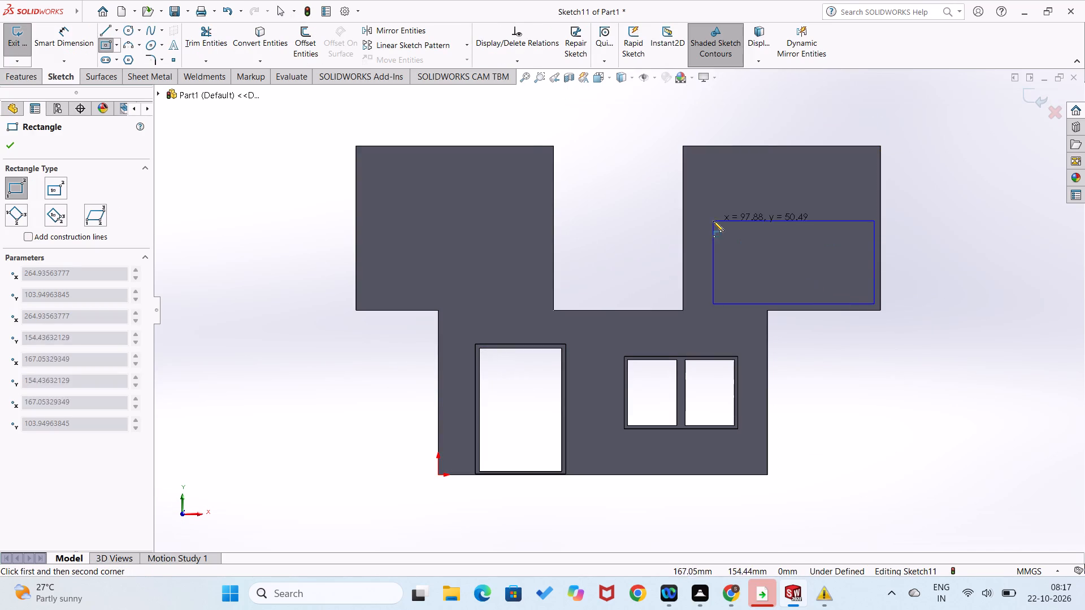
click(688, 151)
scroll(784, 225, up, 2)
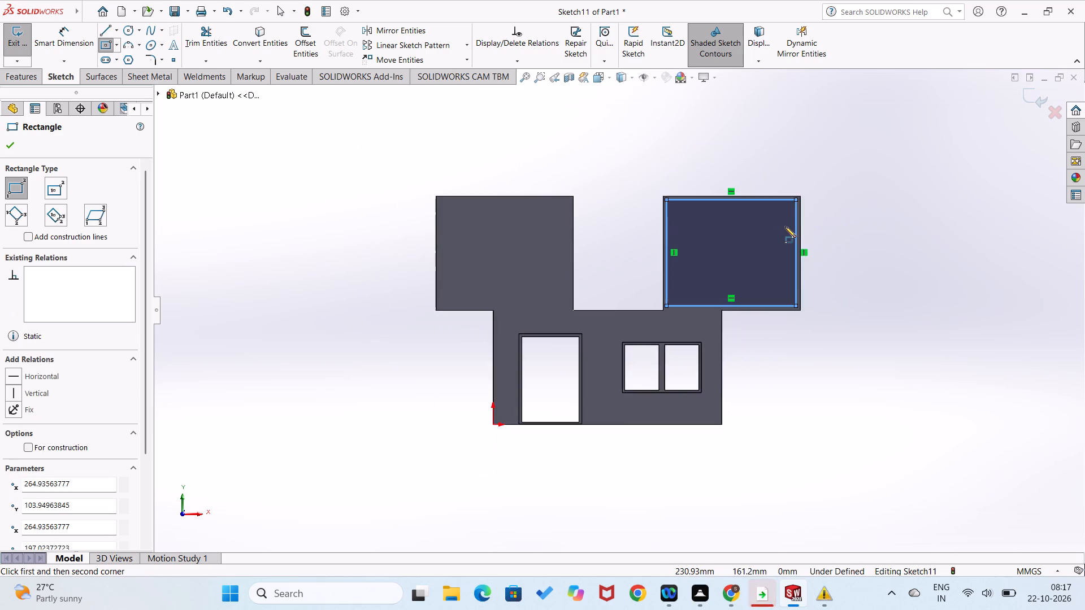
Set the rectangle's gaps to the block's outer vertical edge and lower edge to 3 mm each.
scroll(785, 227, down, 4)
right_drag(841, 406, 834, 289)
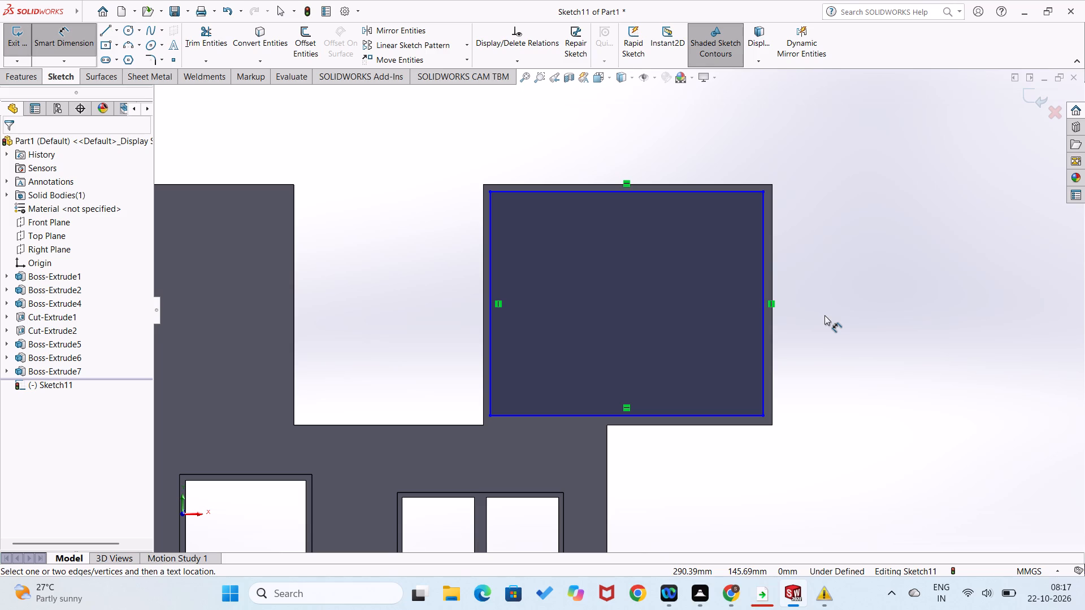
click(772, 406)
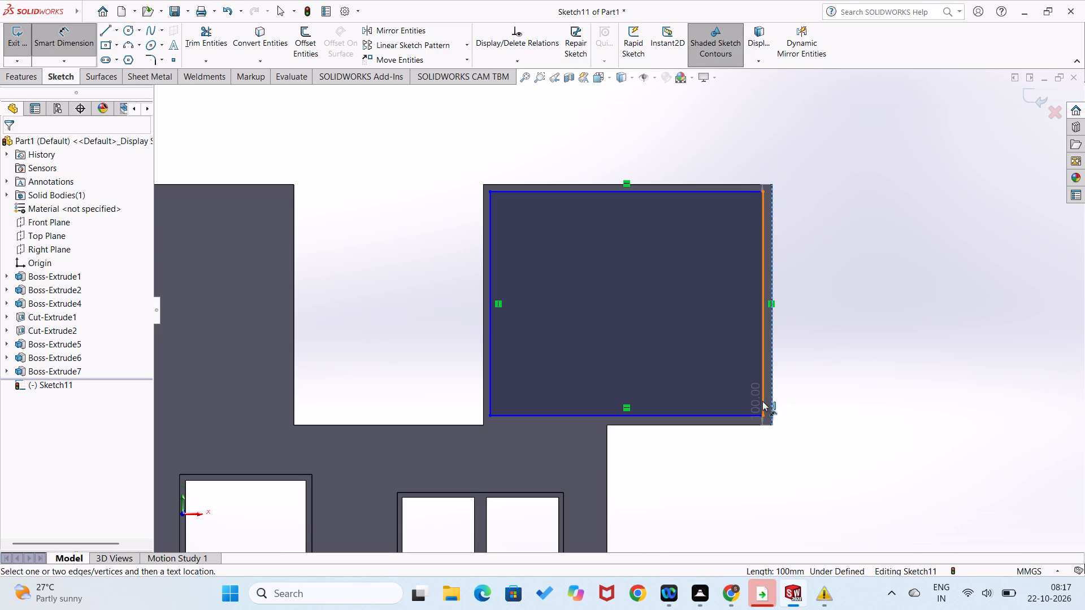
click(762, 401)
click(787, 400)
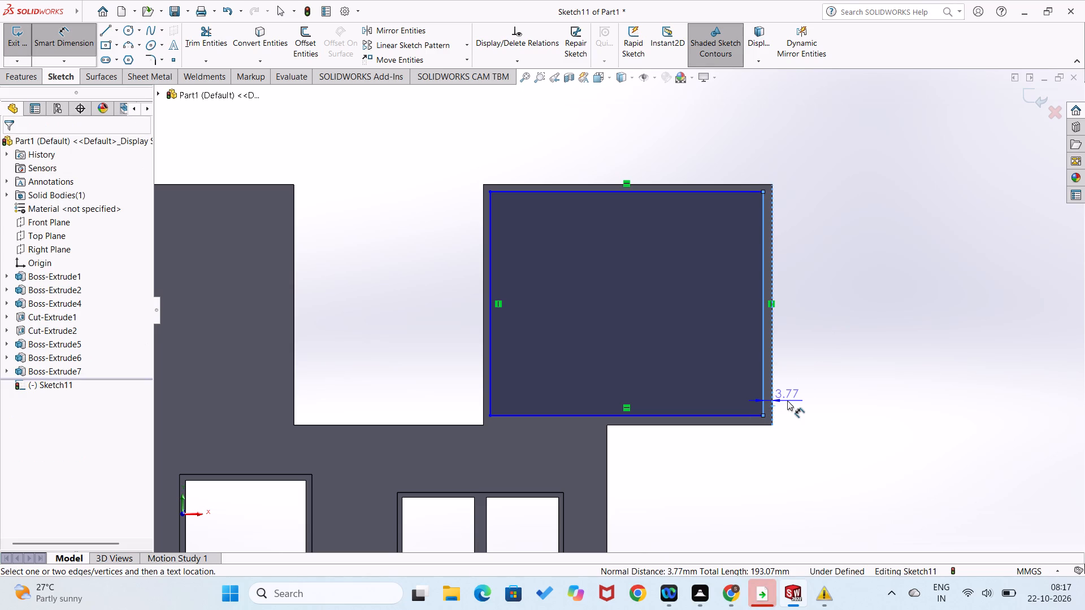
key(3)
key(Return)
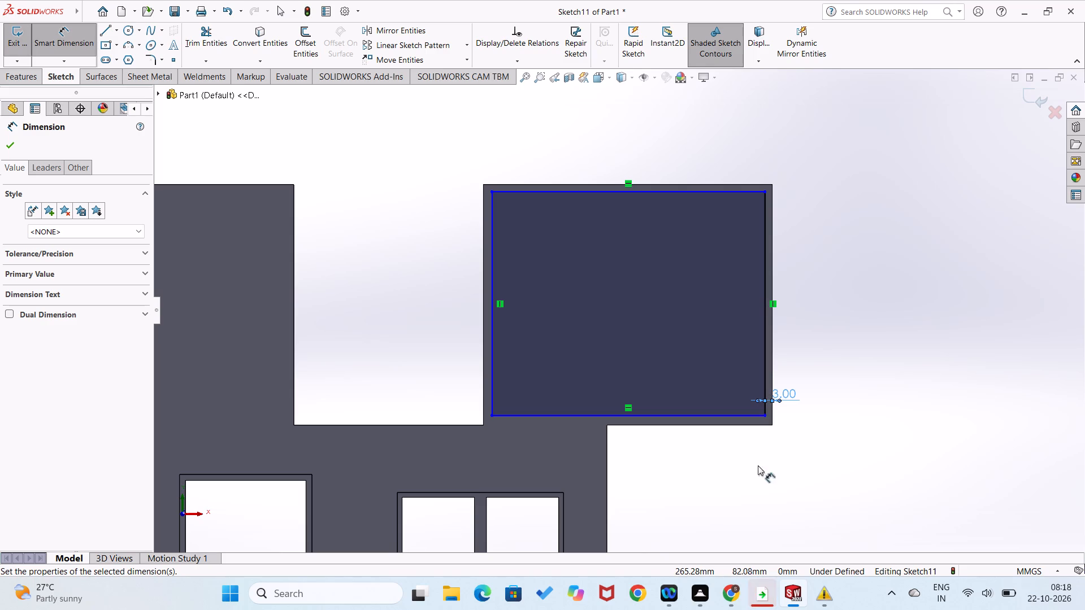
click(729, 415)
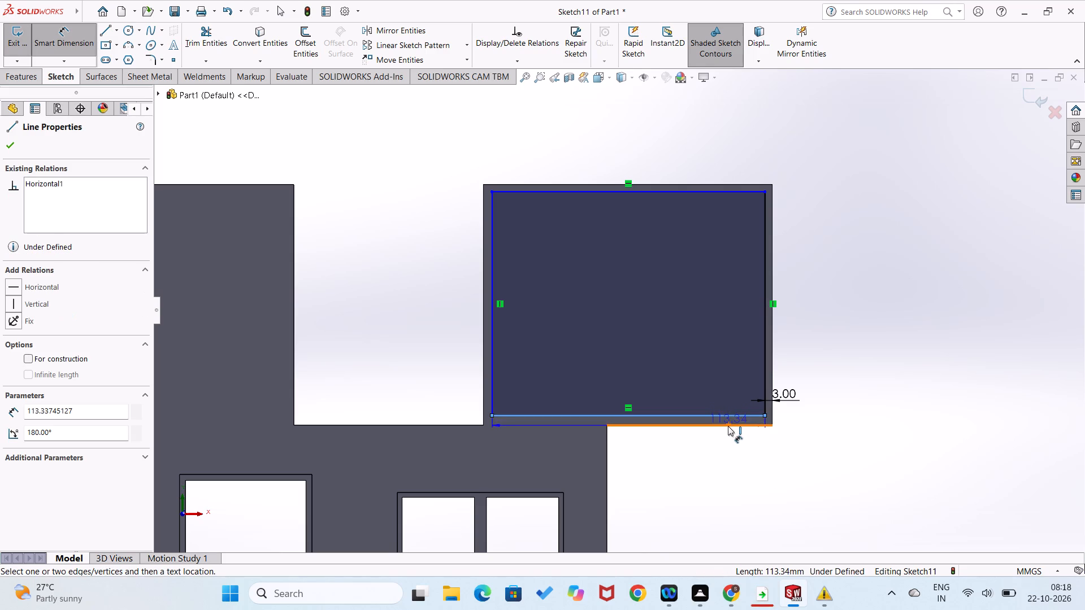
click(728, 426)
click(727, 448)
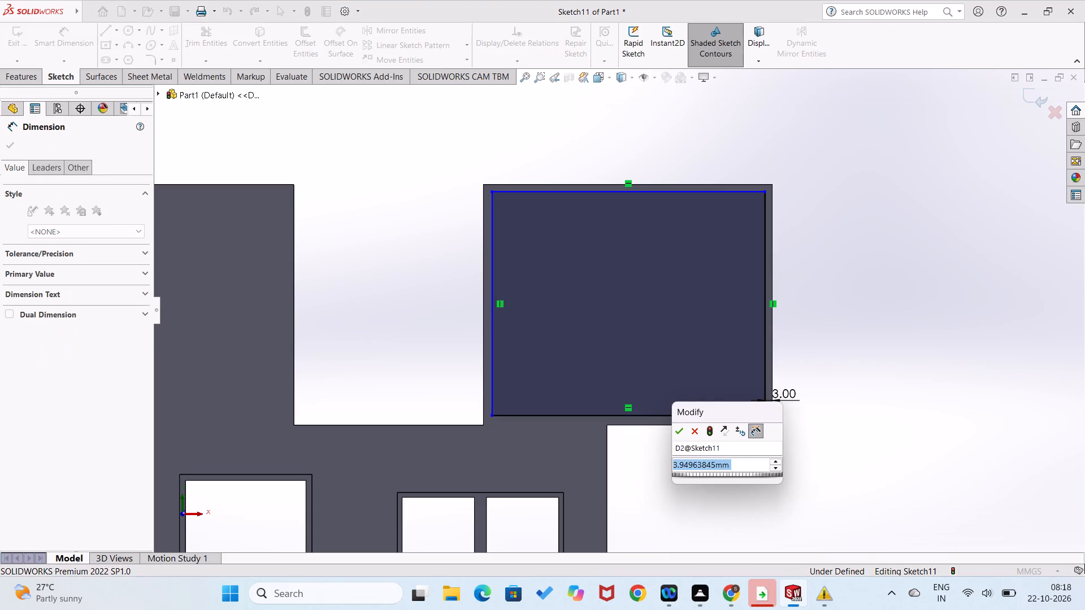
key(3)
key(Return)
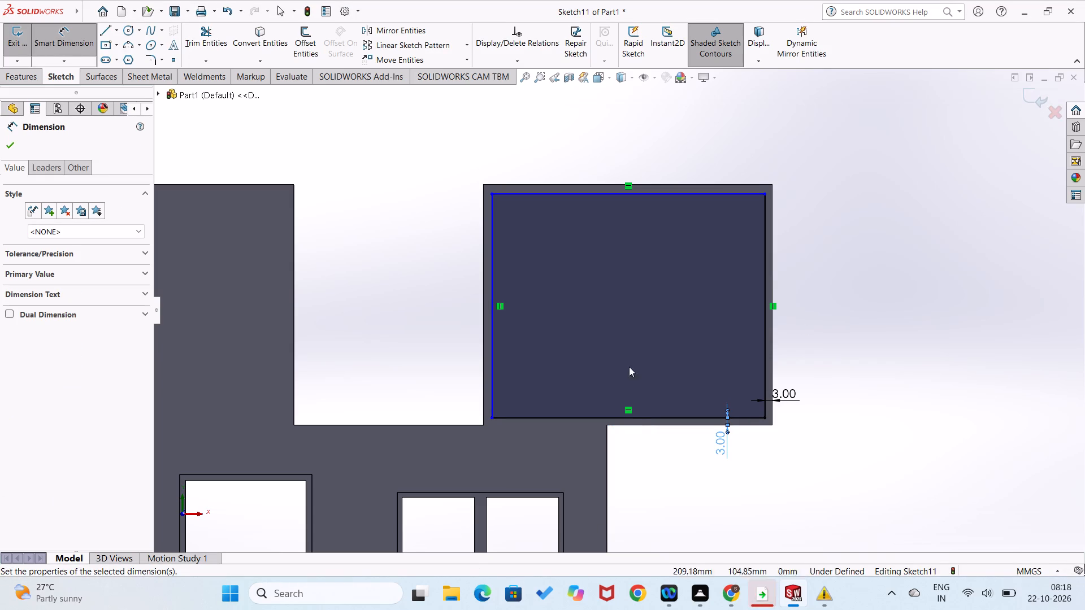
Set the rectangle's gaps to the block's inner vertical edge and upper edge to 3 mm each.
click(481, 396)
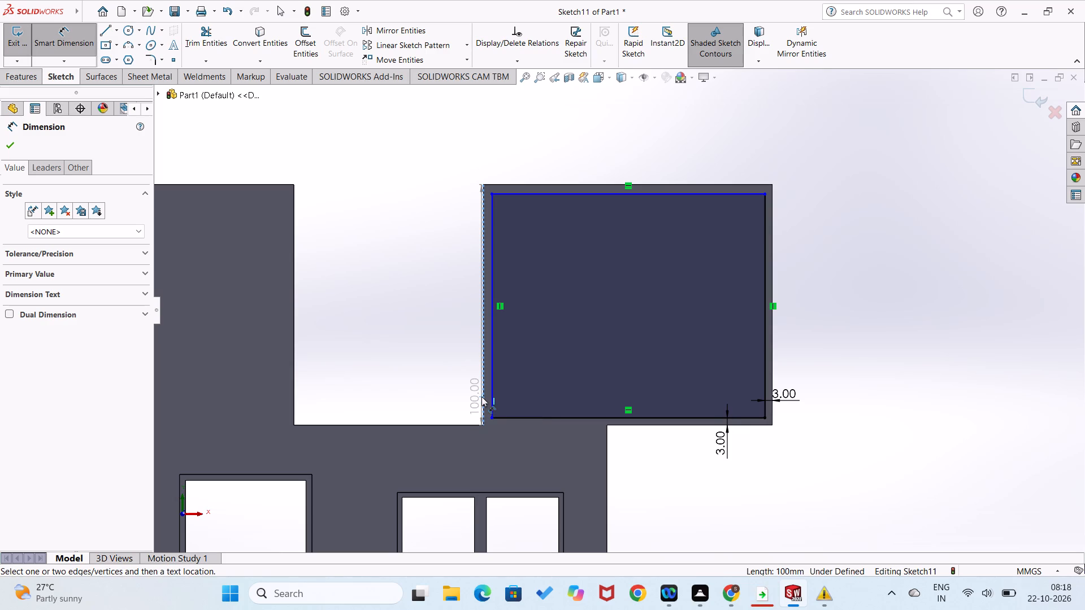
click(492, 404)
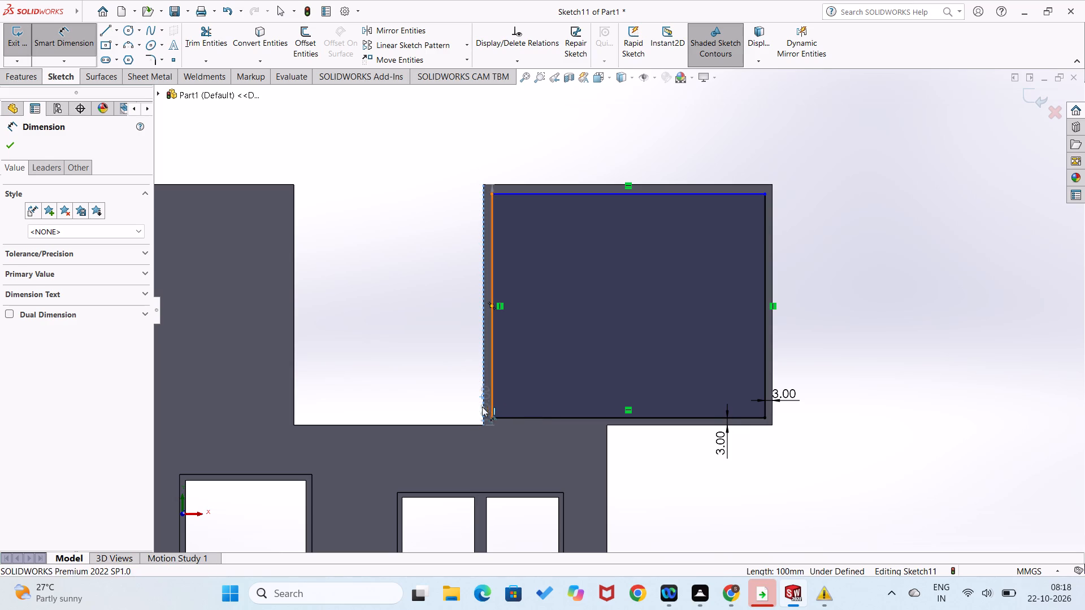
click(461, 399)
key(3)
key(Return)
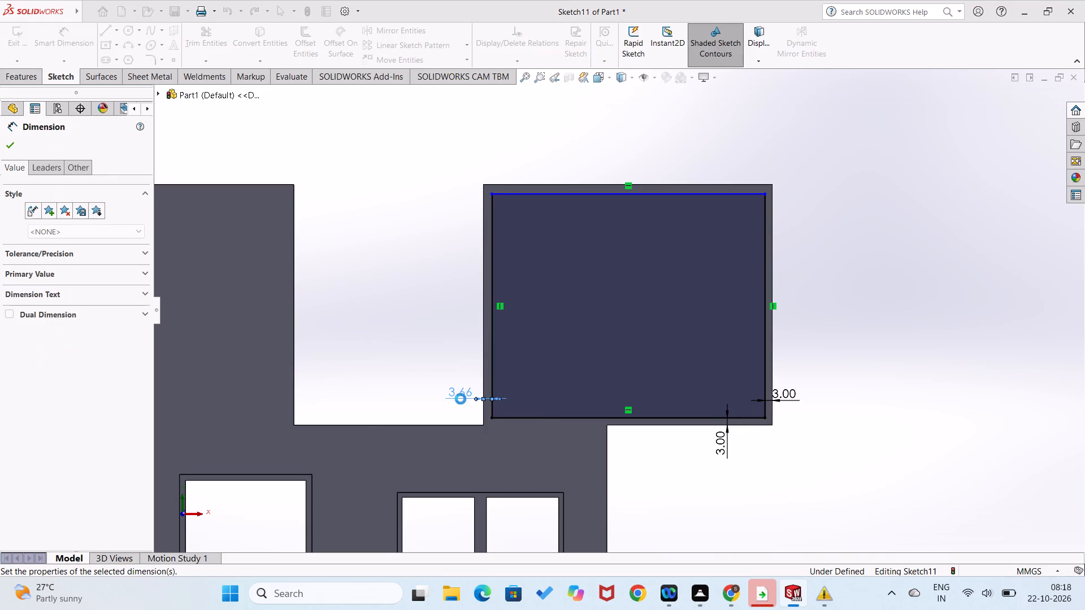
click(556, 186)
click(556, 193)
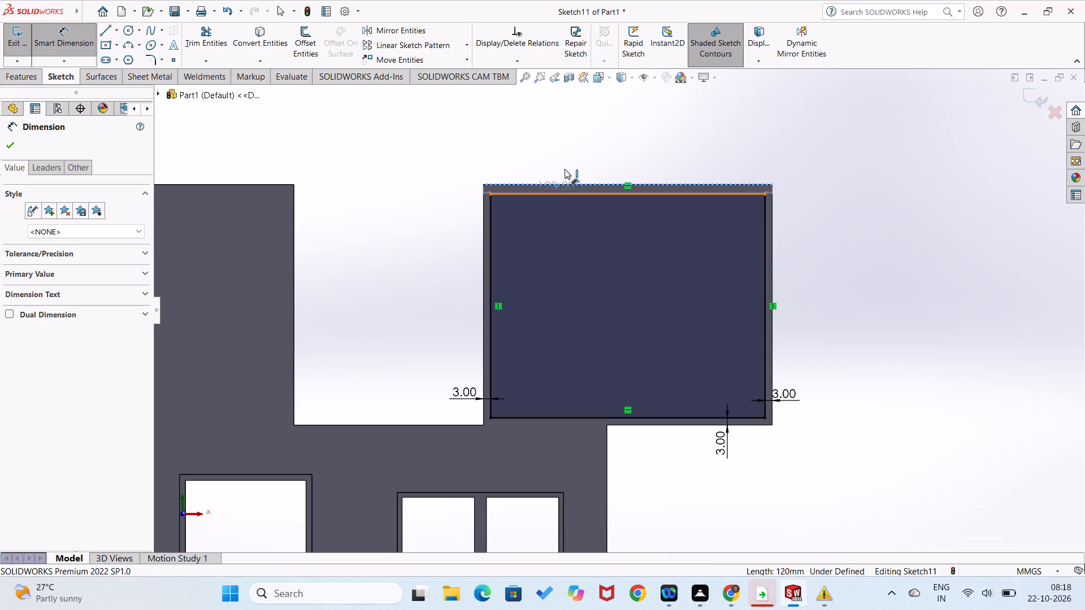
click(566, 162)
key(3)
key(Return)
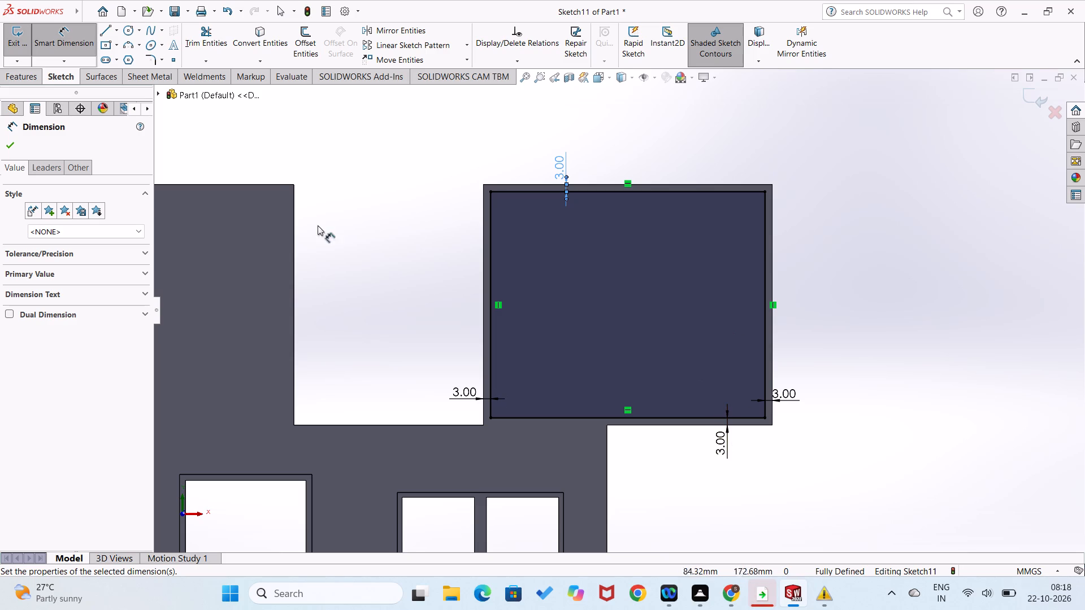
Cut-extrude the rectangle blind 125 mm into the overhanging block above the window.
click(21, 78)
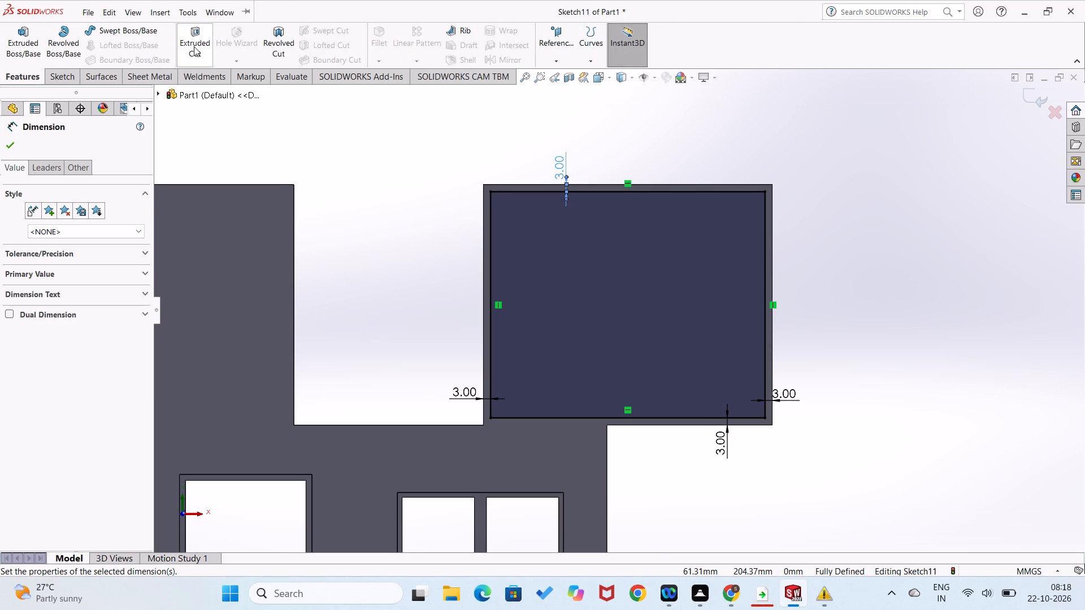
click(194, 46)
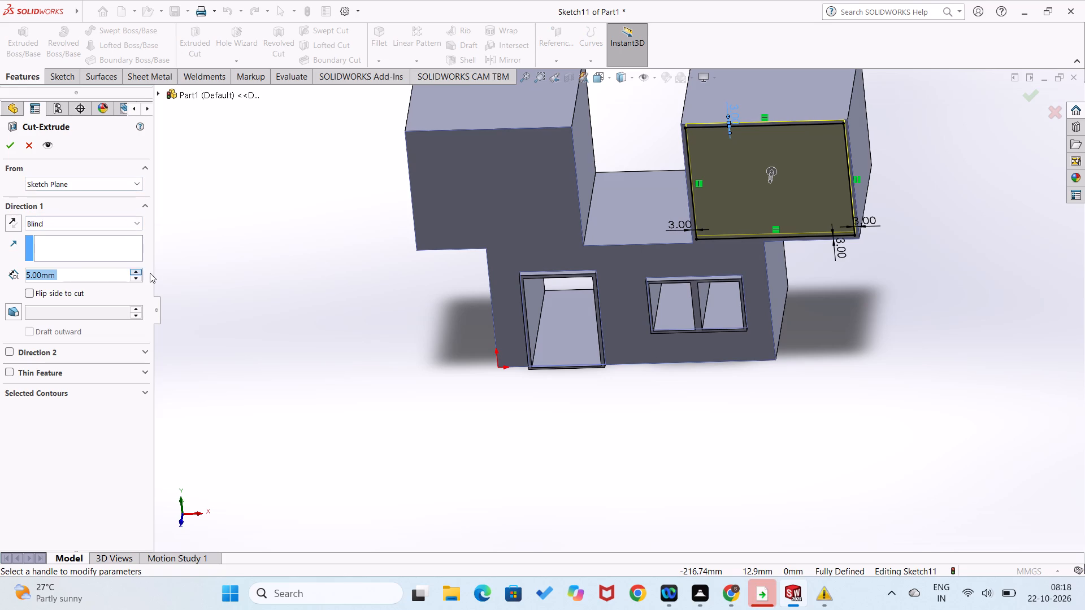
triple_click(136, 270)
triple_click(136, 270)
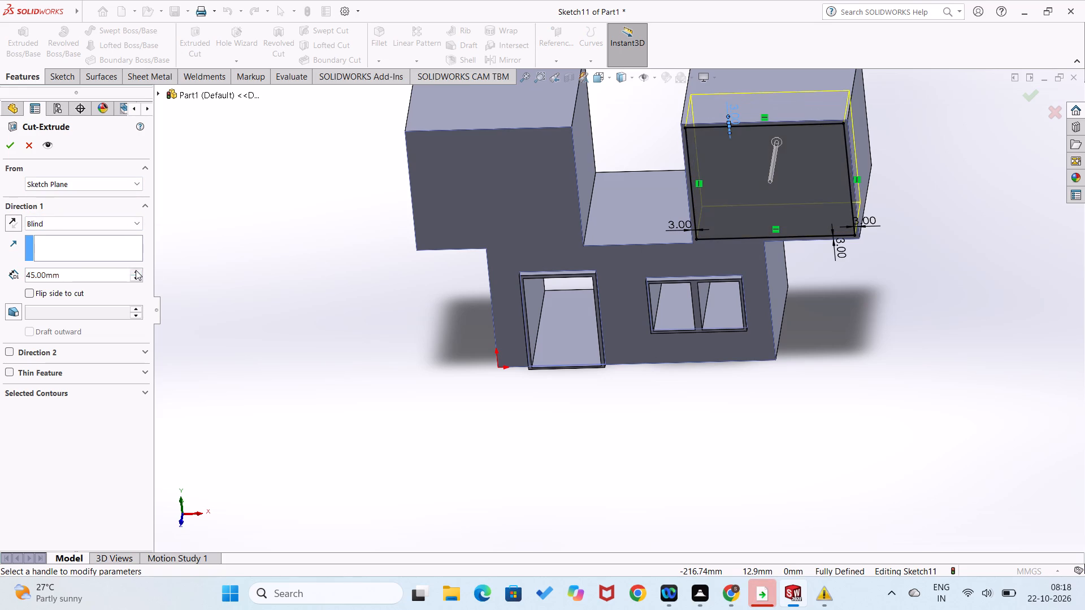
triple_click(136, 270)
triple_click(136, 270)
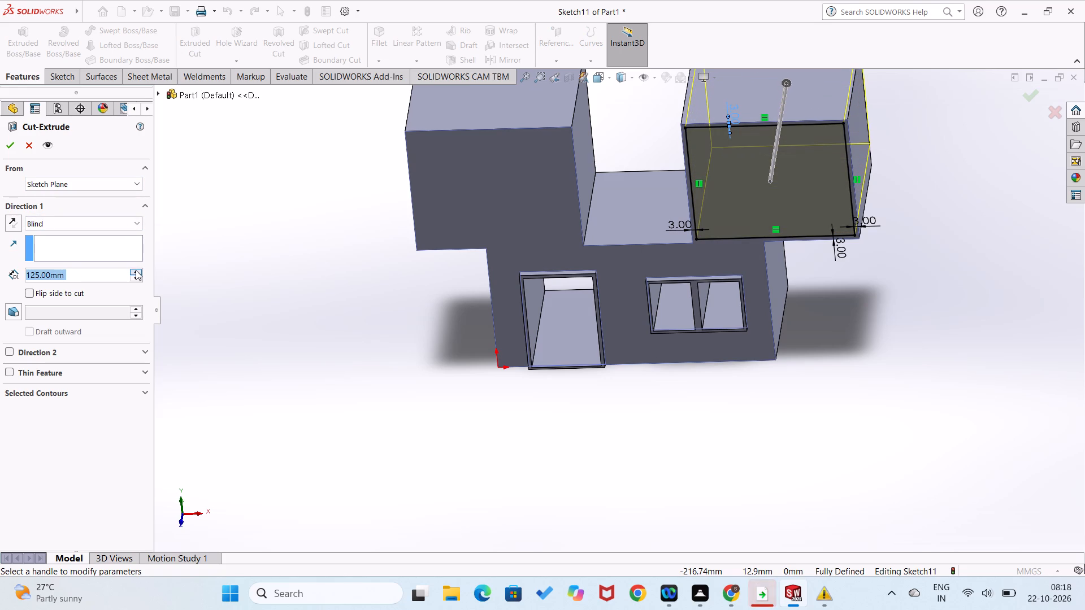
scroll(592, 494, up, 1)
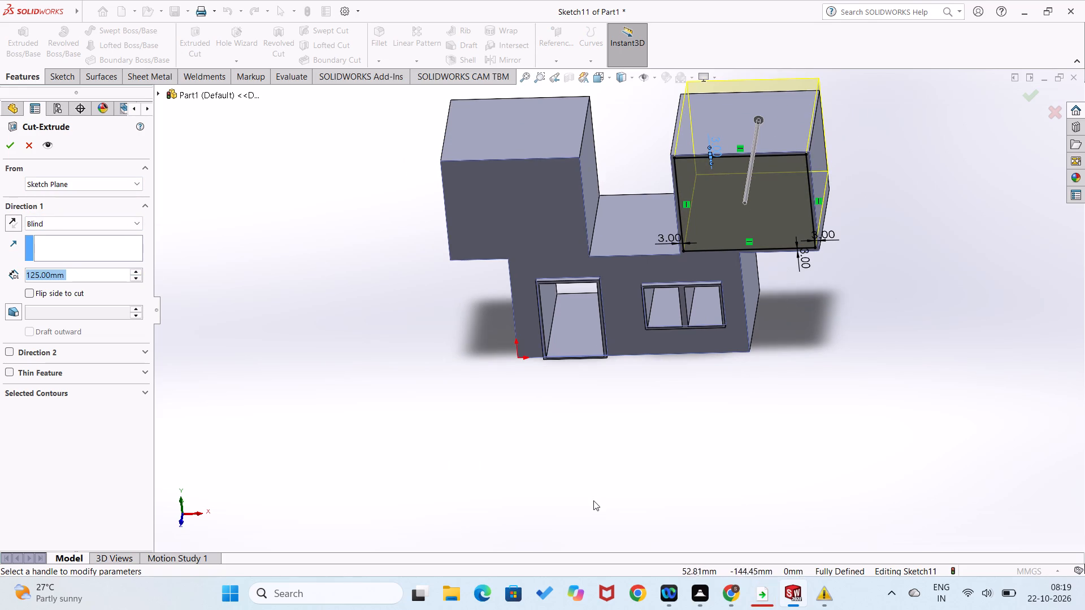
middle_drag(593, 508, 560, 565)
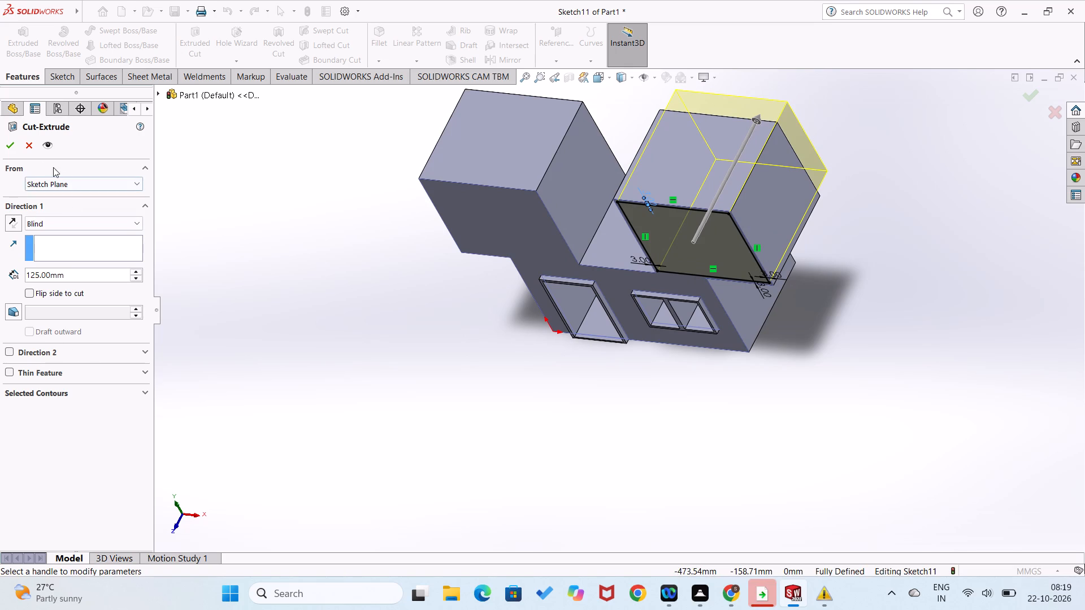
click(6, 144)
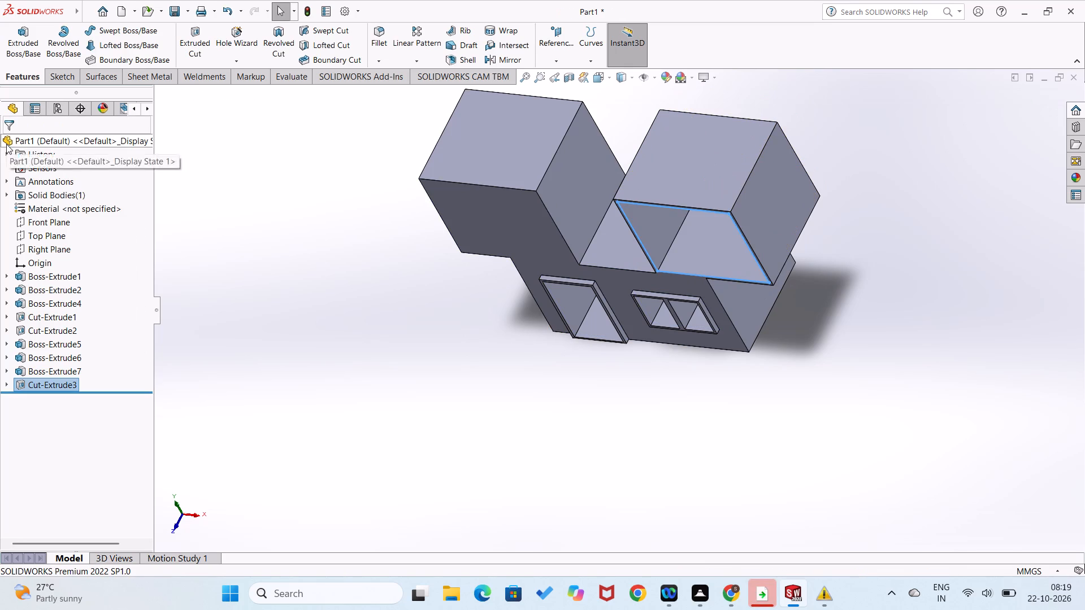
click(507, 541)
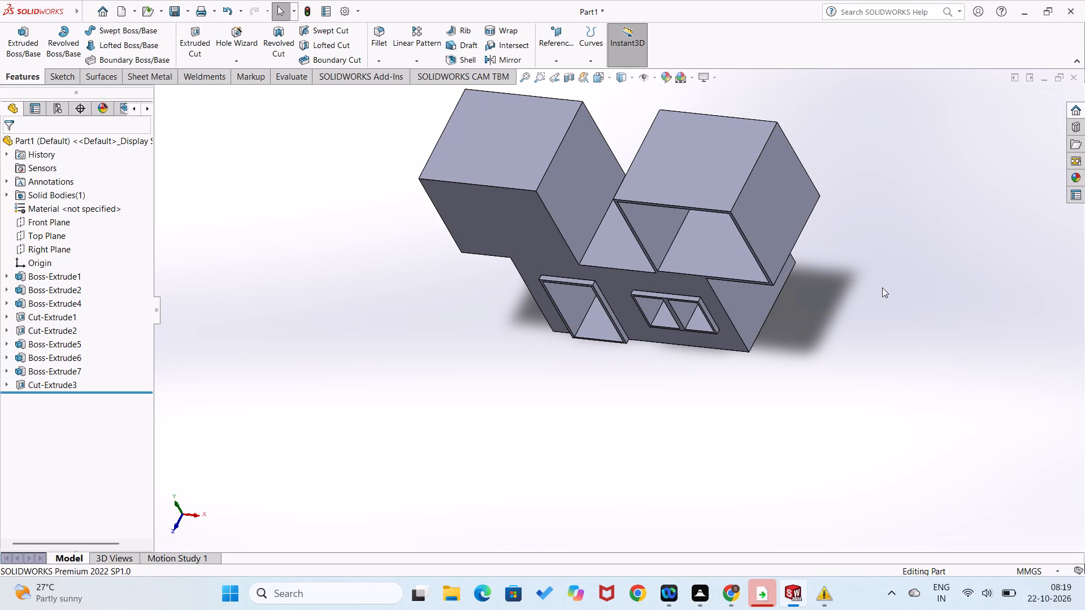
On a new sketch on the hollowed block's outer side face, draw a corner rectangle about 93 x 78 mm.
right_click(783, 206)
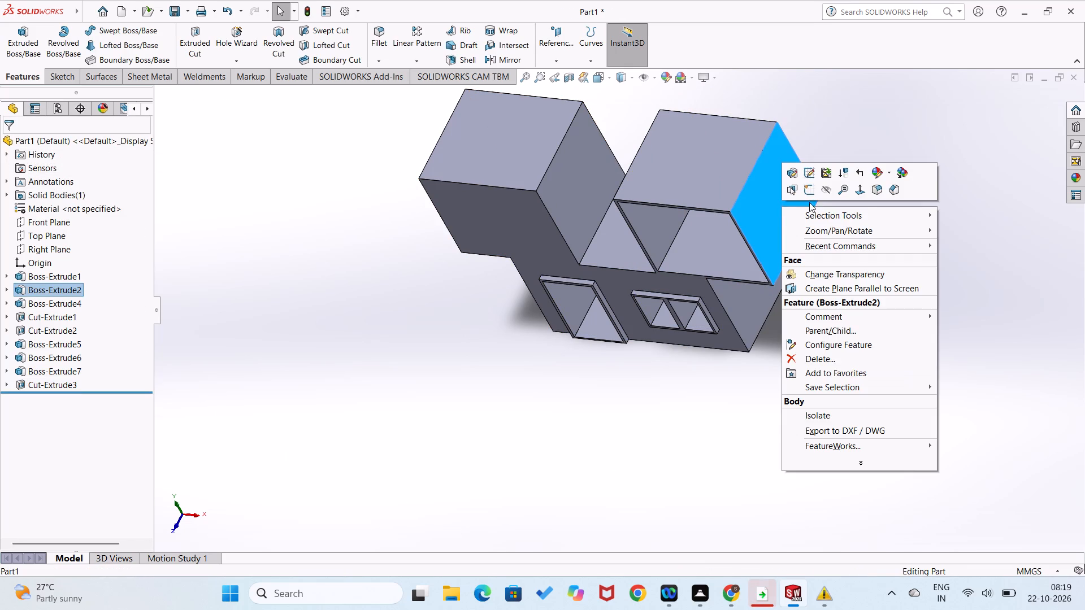
click(806, 194)
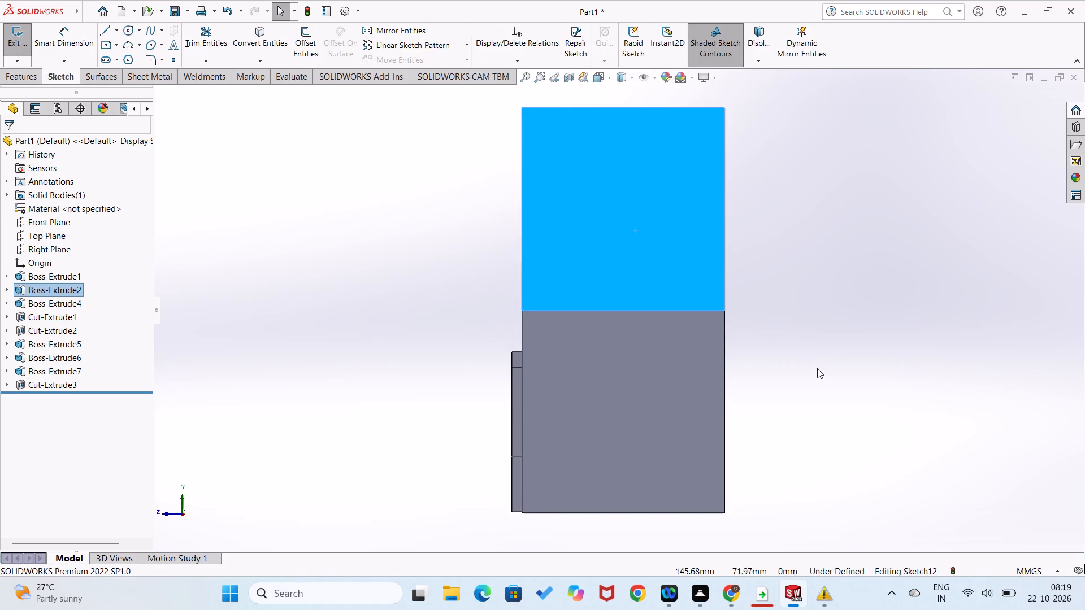
click(817, 371)
right_drag(857, 275, 817, 435)
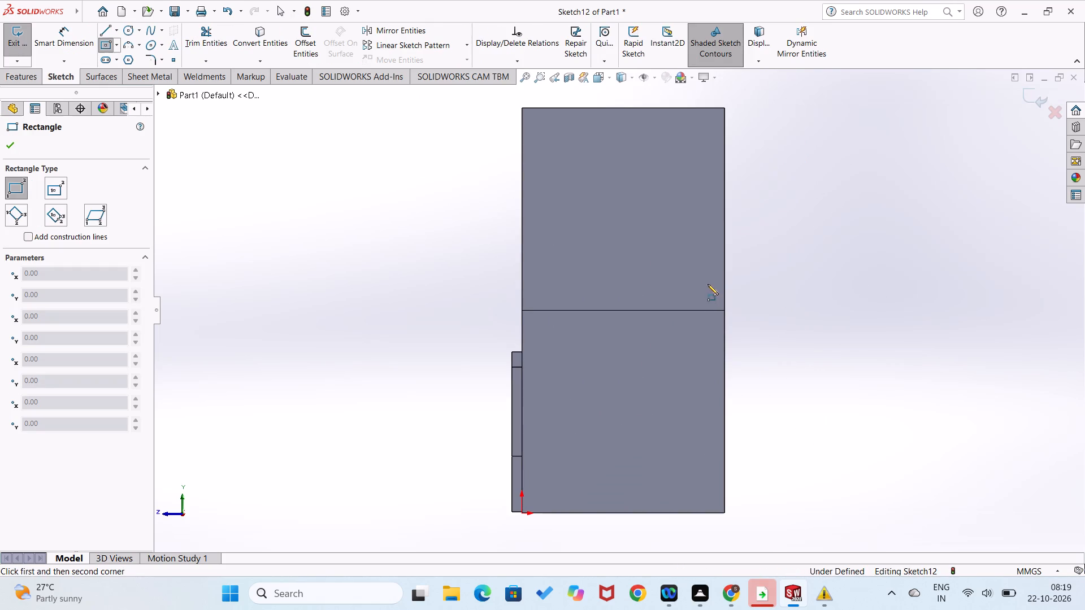
click(720, 304)
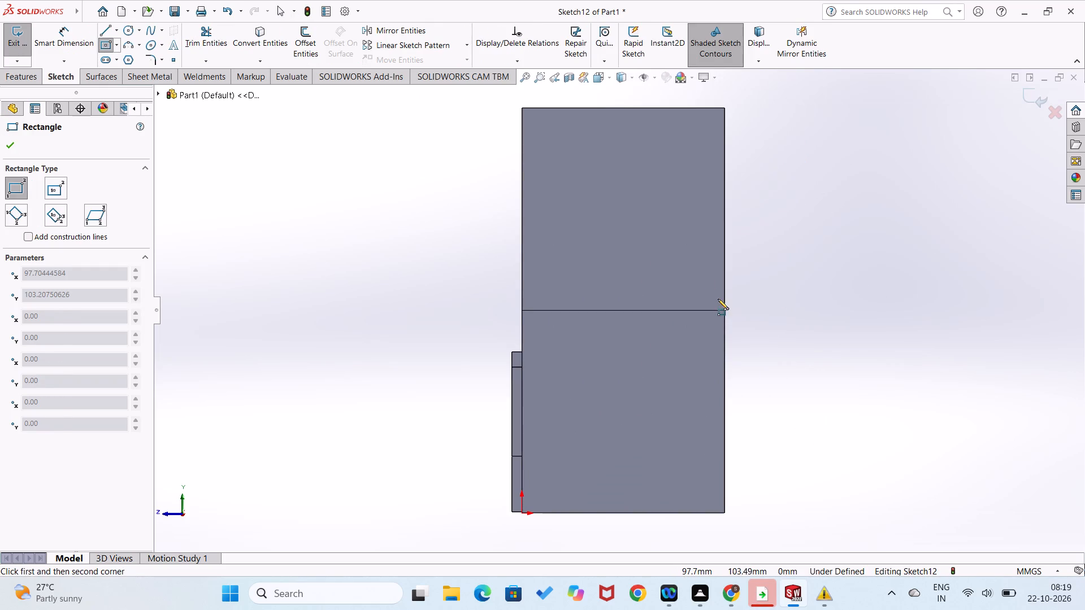
click(531, 147)
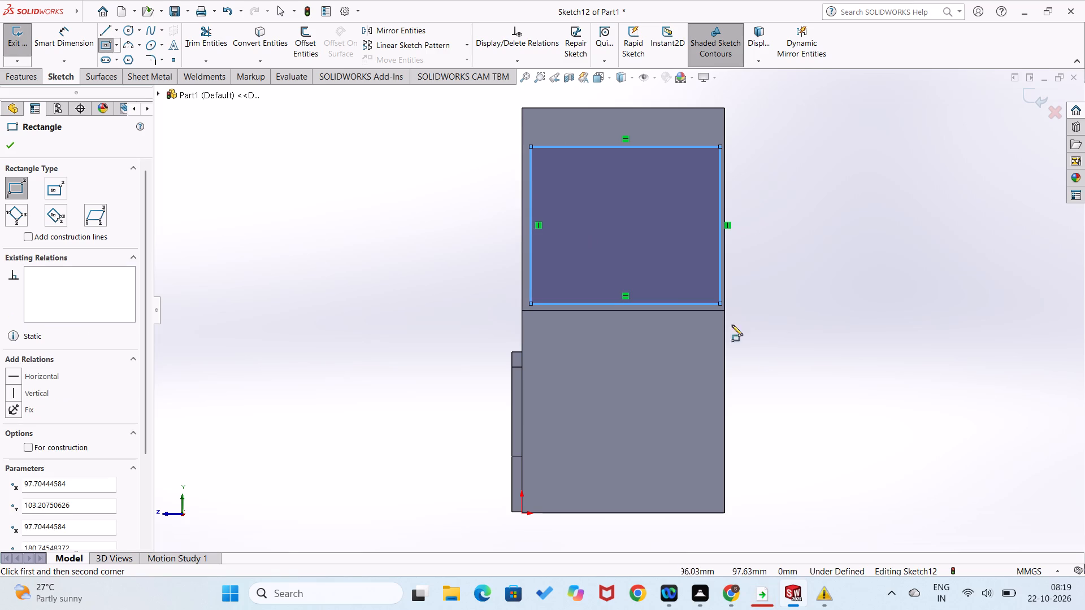
Set the rectangle's gaps to the side face's rear and front vertical edges to 2.5 mm each.
right_drag(778, 380, 837, 280)
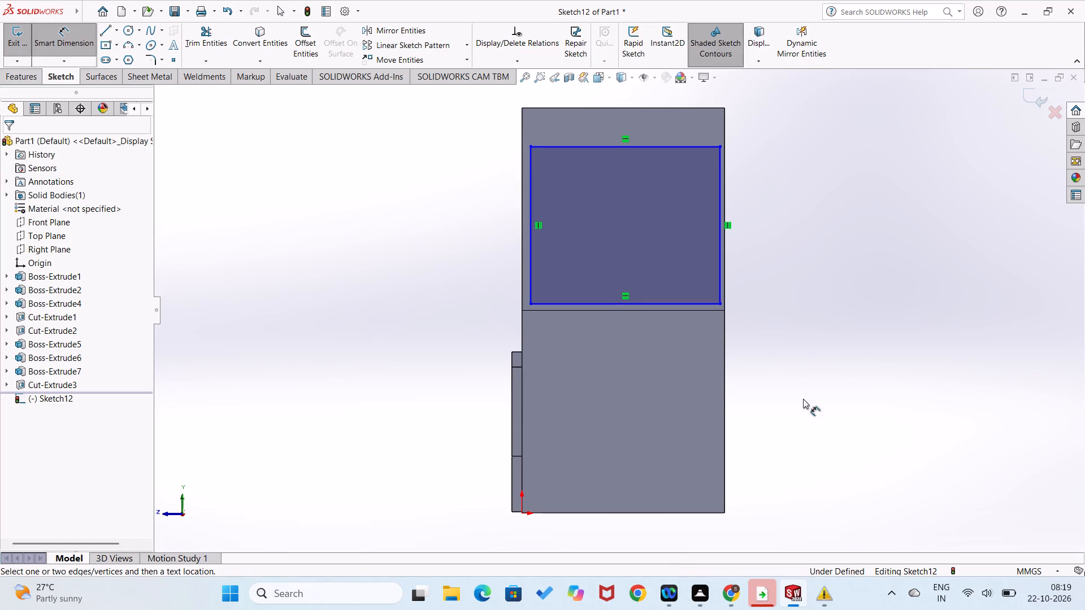
scroll(711, 230, down, 2)
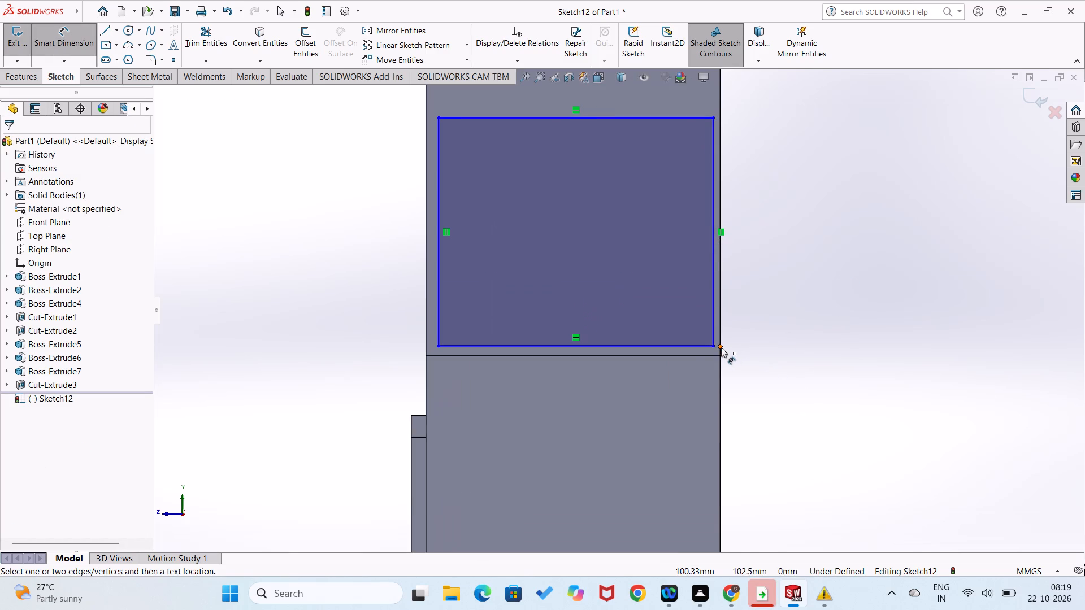
click(721, 337)
click(711, 334)
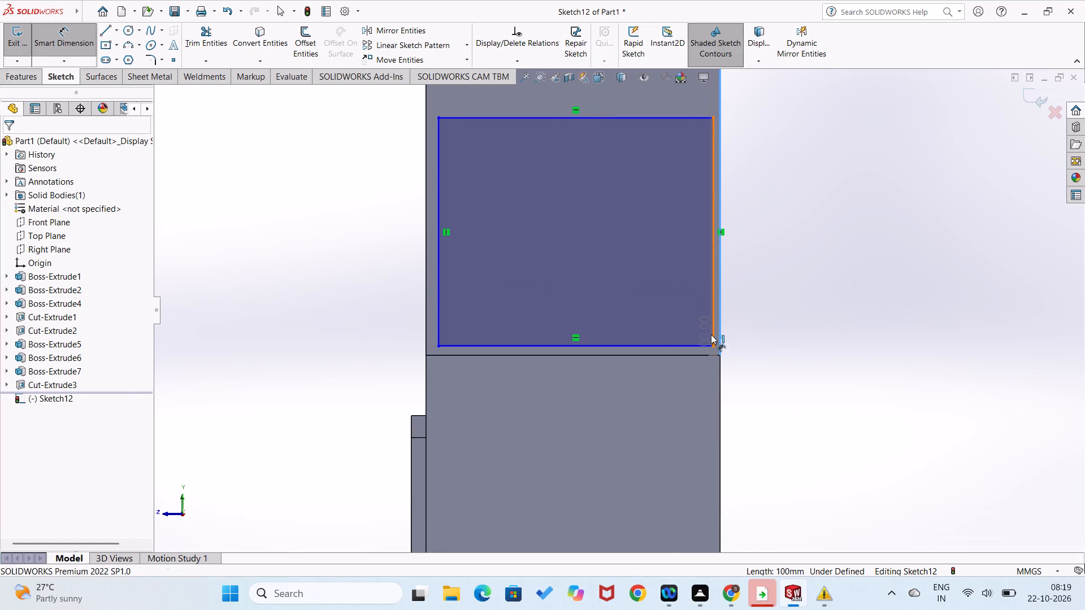
click(737, 334)
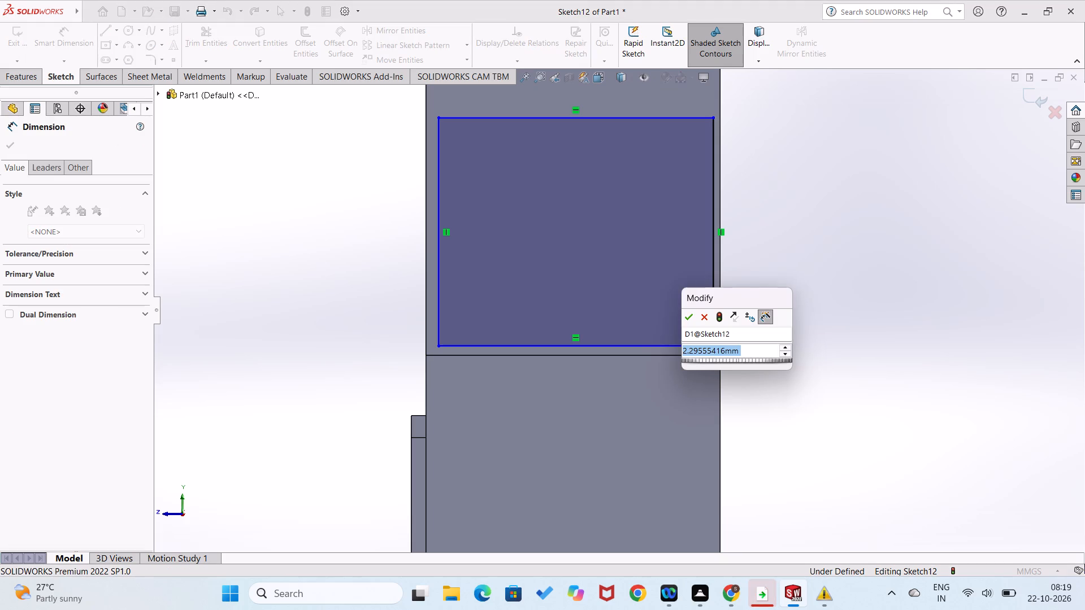
key(2)
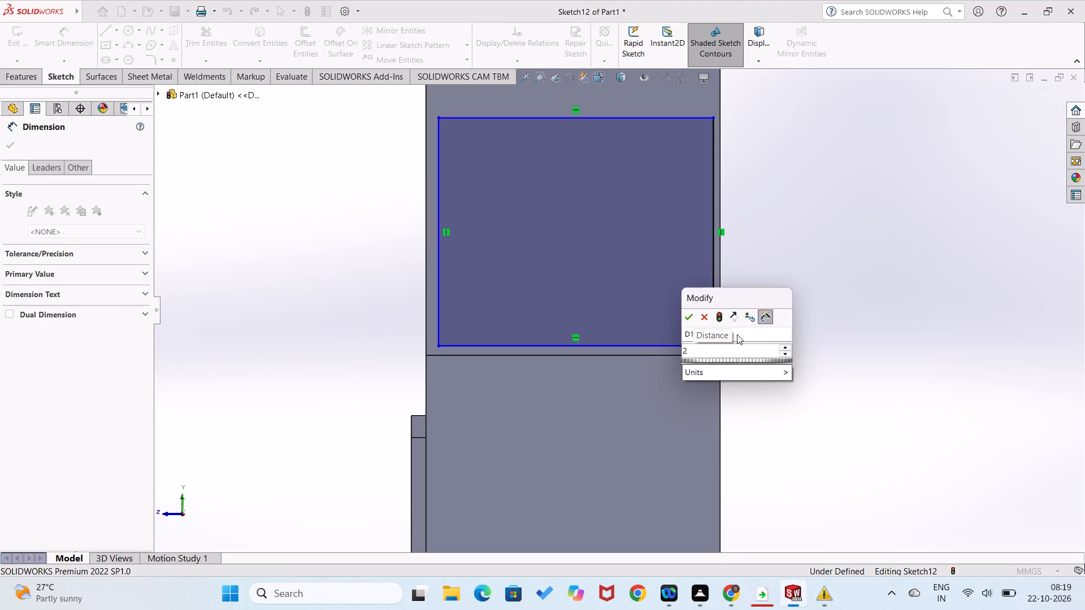
text(.5)
key(Return)
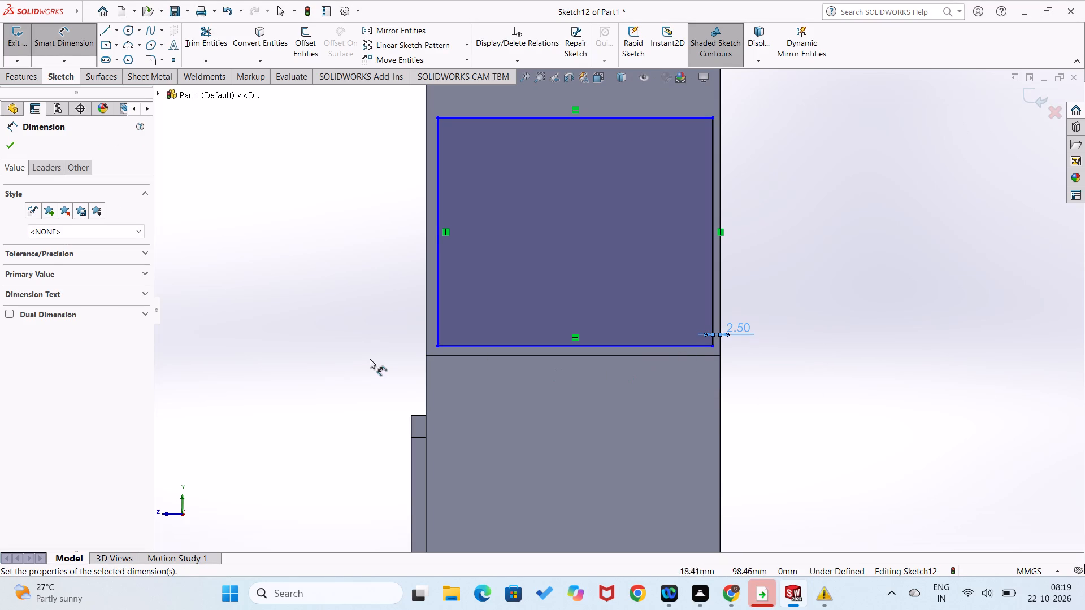
click(425, 335)
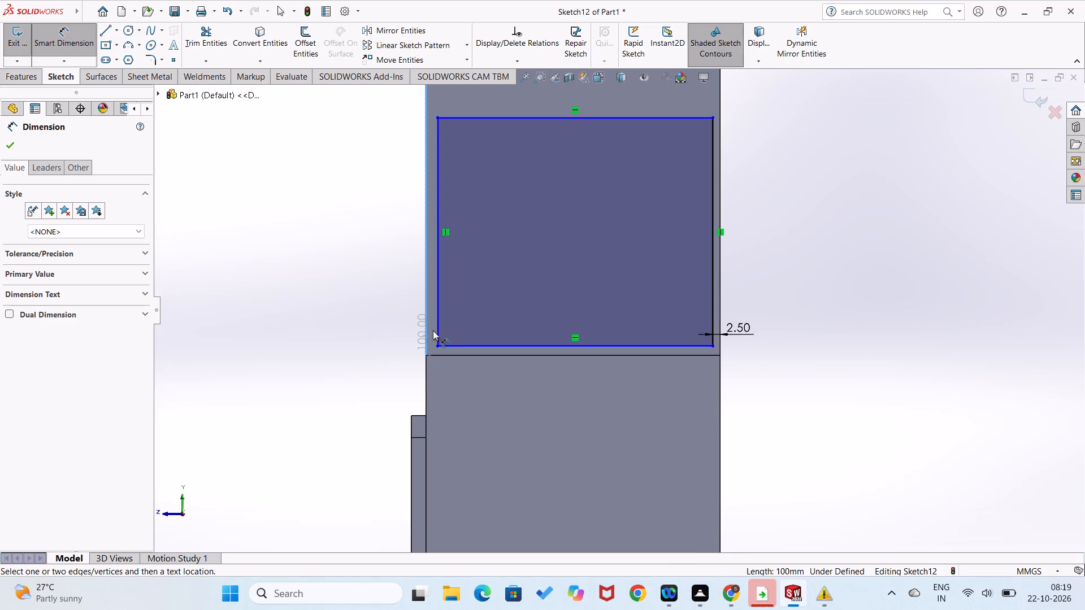
click(438, 327)
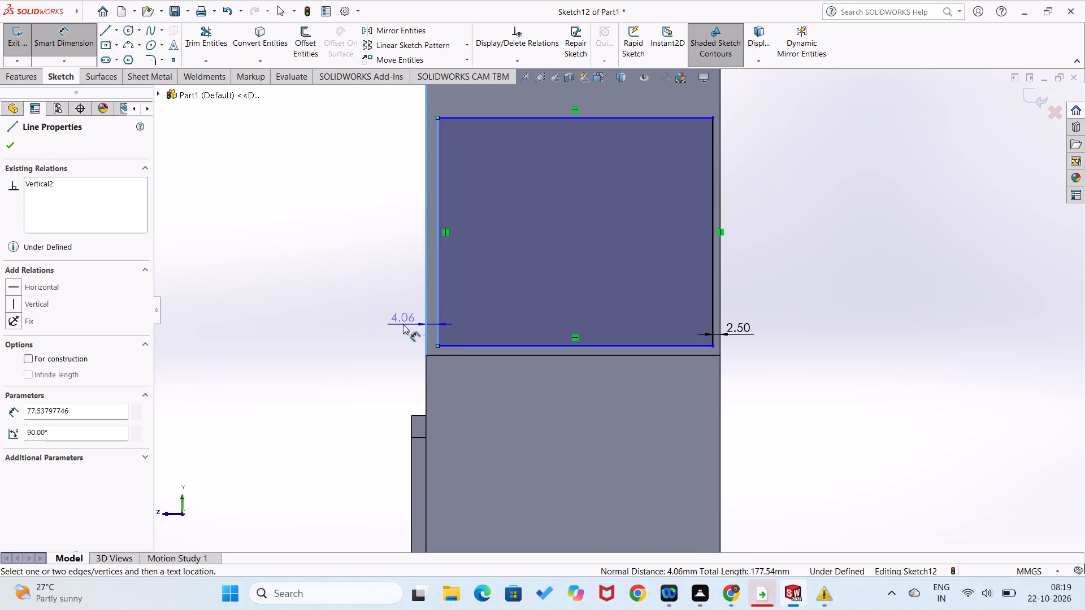
click(403, 324)
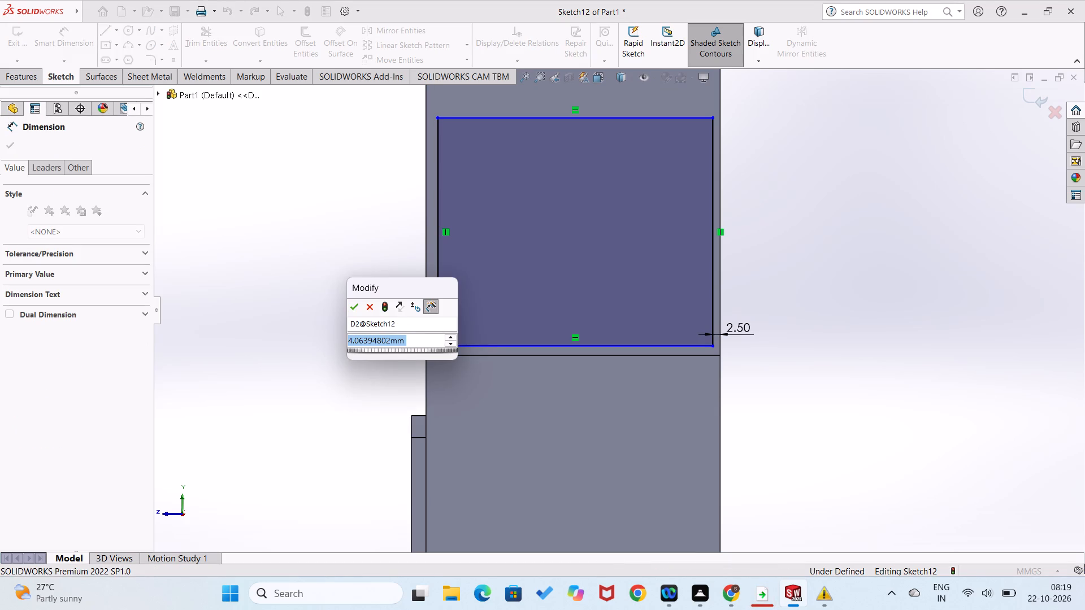
text(2.5)
key(Return)
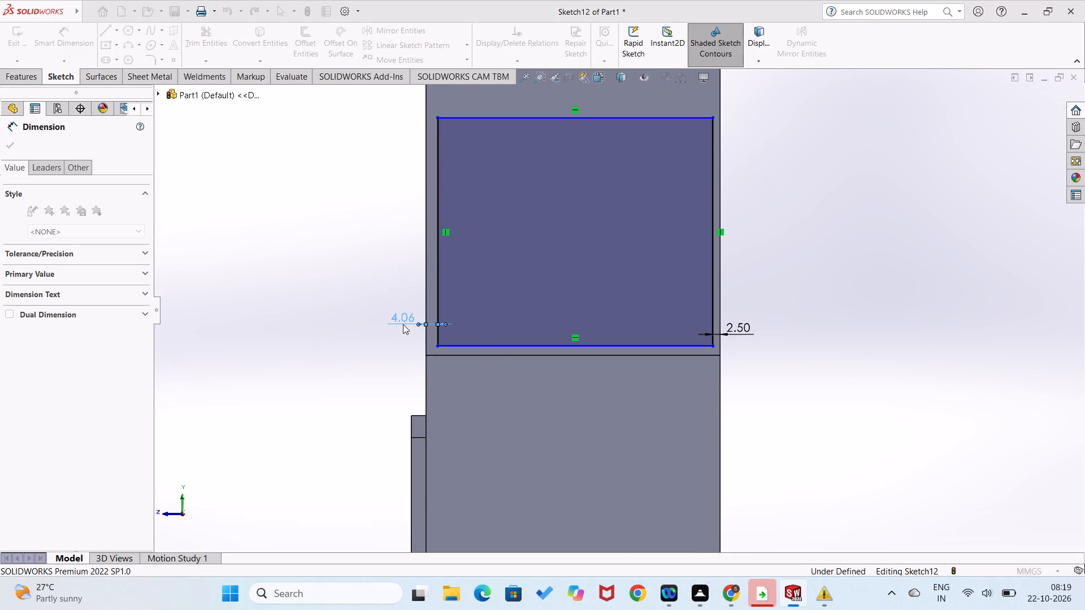
Set the rectangle's gap to the overhanging block's lower edge to 2.5 mm.
click(504, 356)
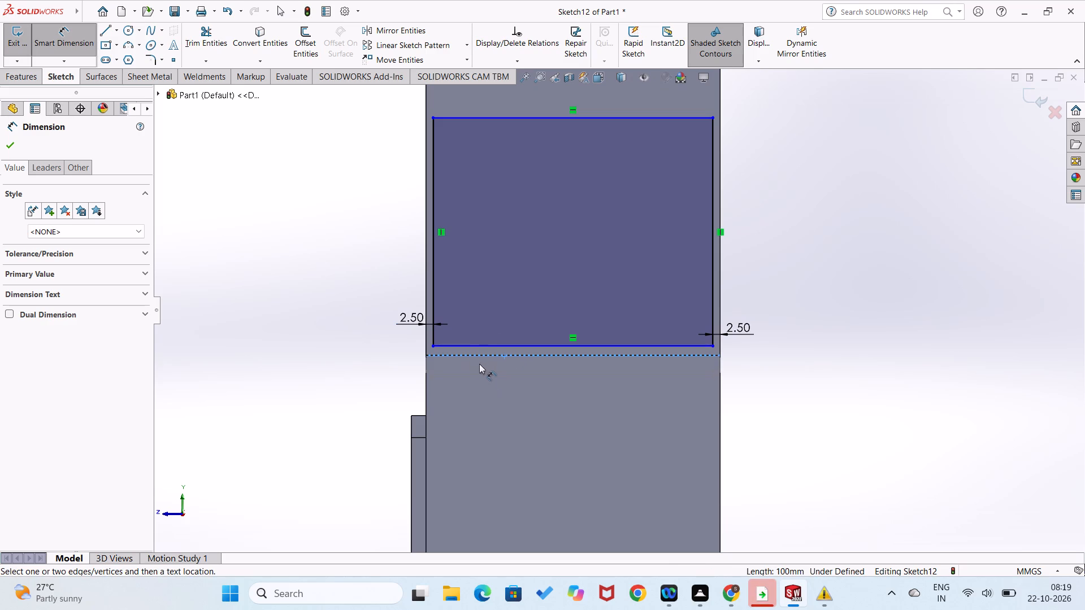
click(486, 344)
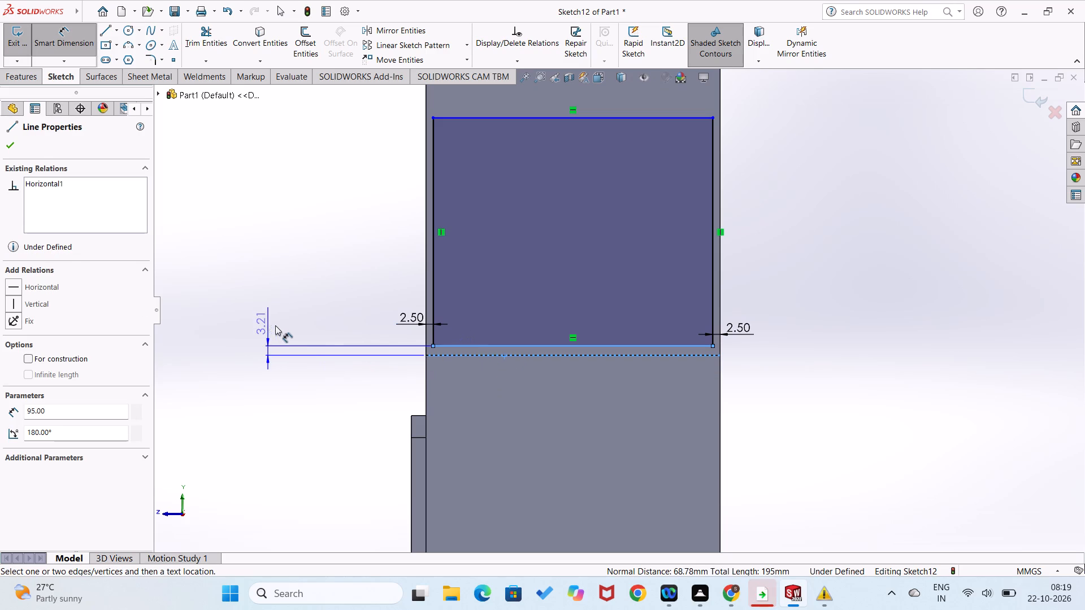
click(302, 344)
key(2)
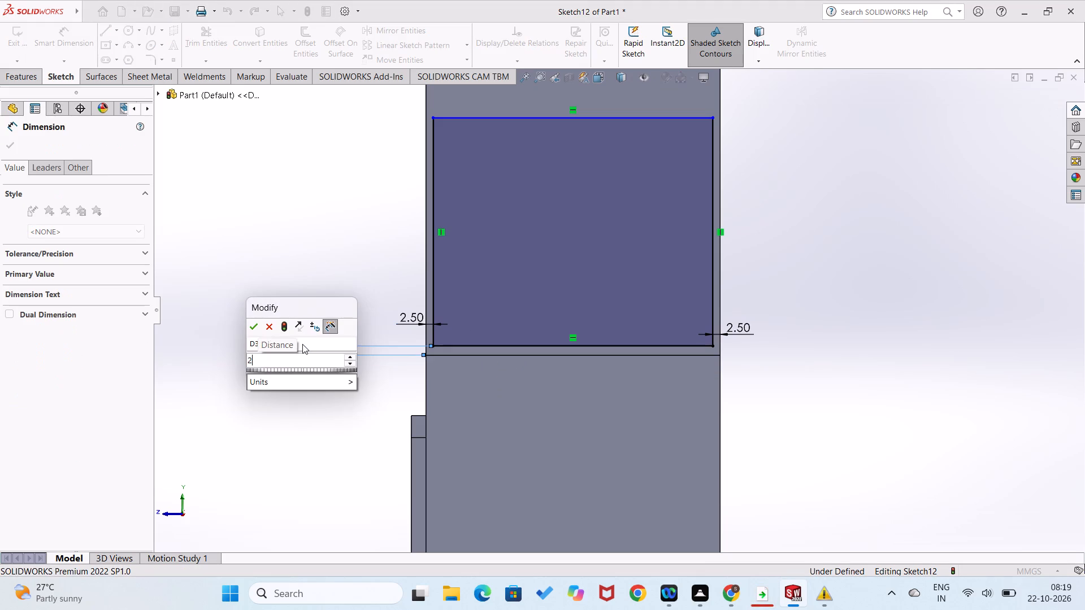
key(5)
key(Return)
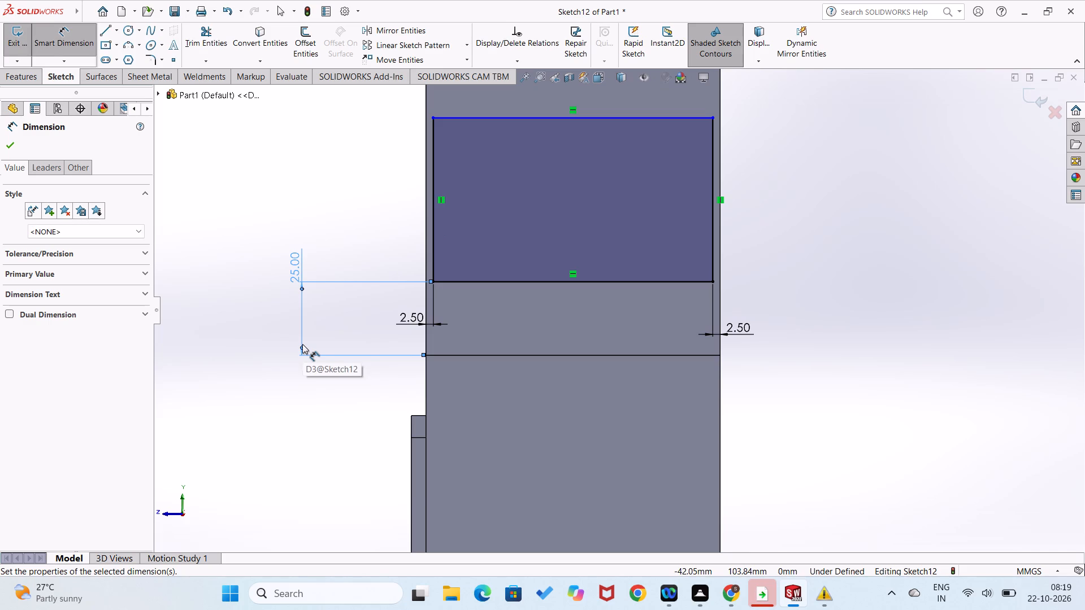
double_click(300, 274)
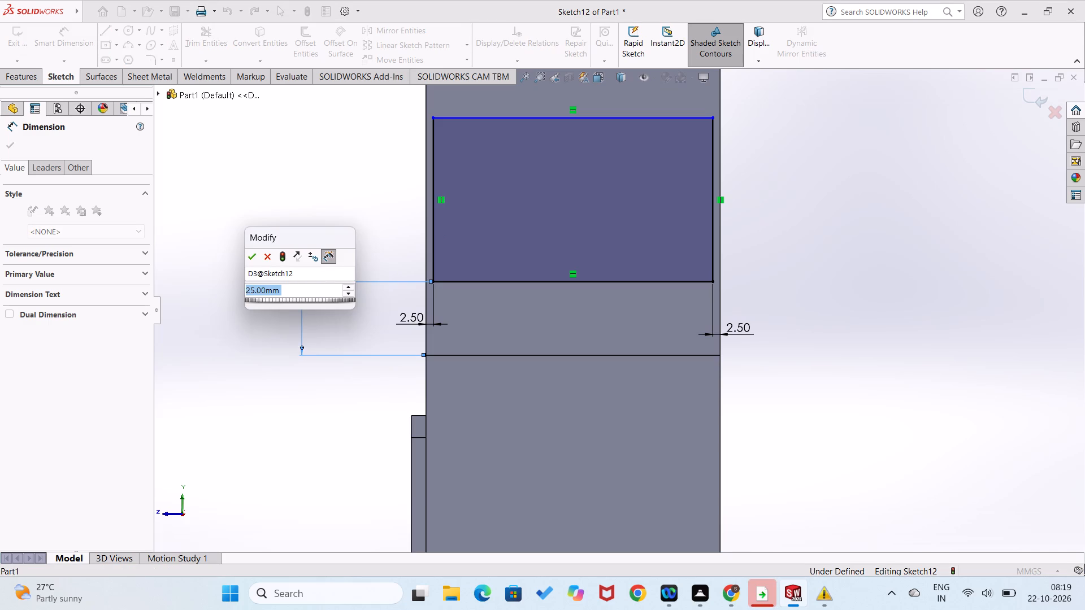
text(2.5)
key(Return)
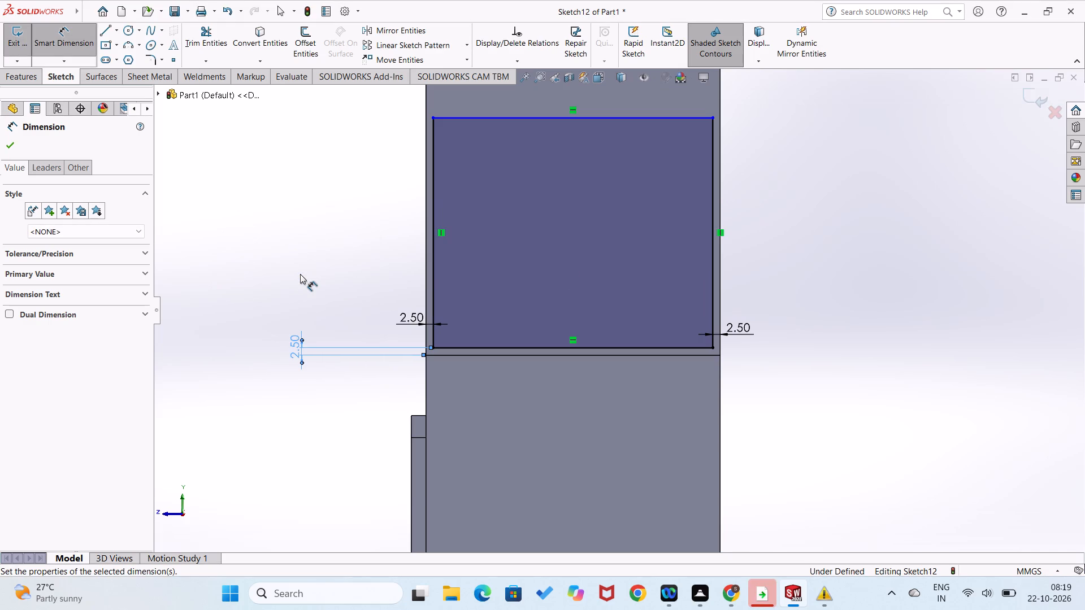
click(320, 264)
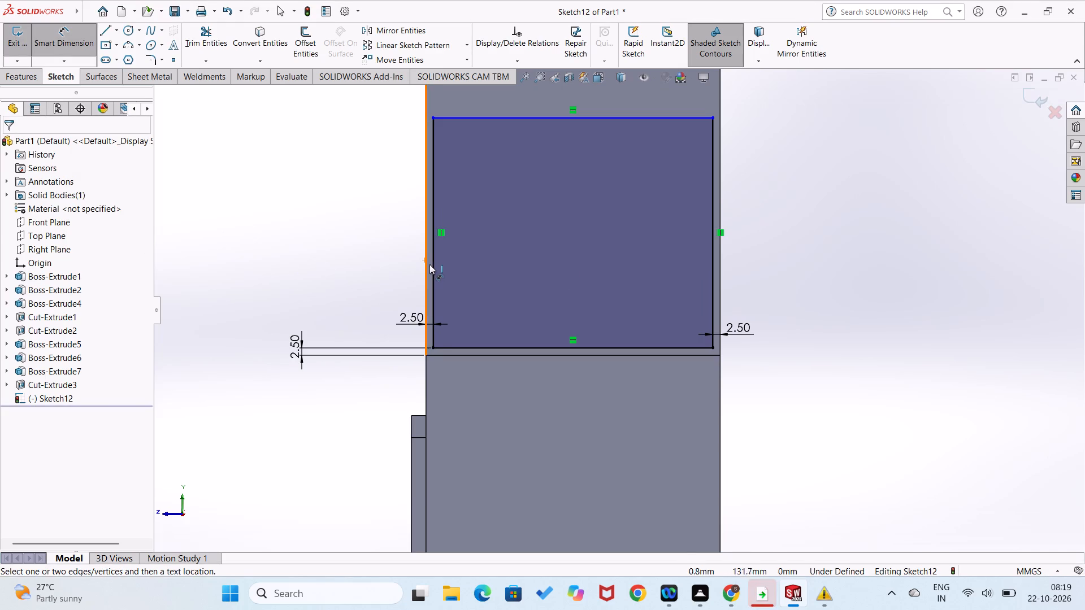
Set the height of the rectangle on the block's side face to 80 mm.
click(433, 270)
click(387, 260)
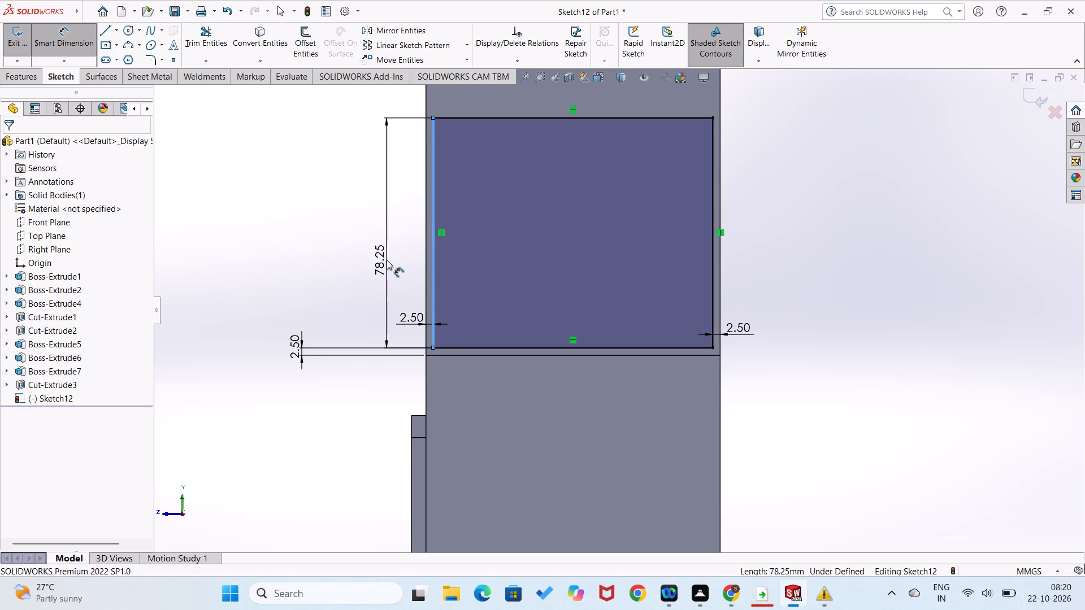
scroll(387, 260, up, 2)
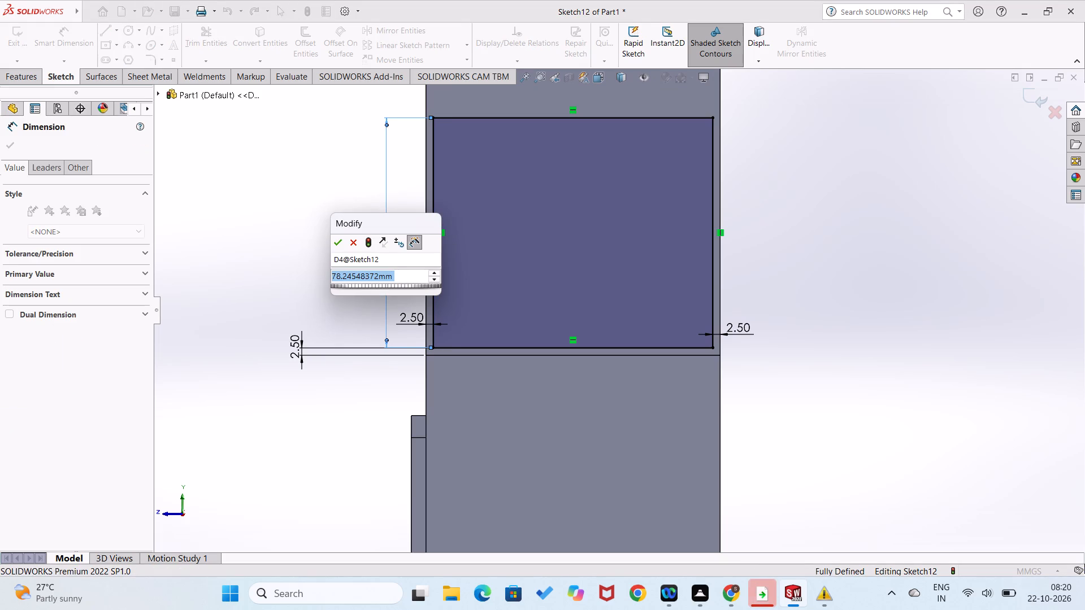
text(80)
key(Return)
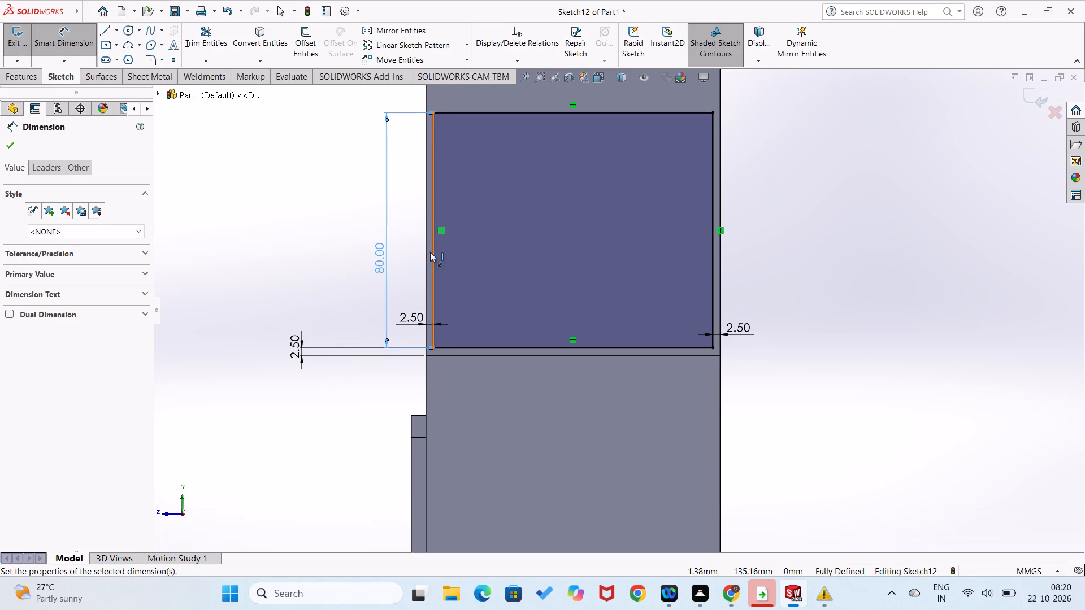
scroll(430, 252, up, 2)
click(332, 284)
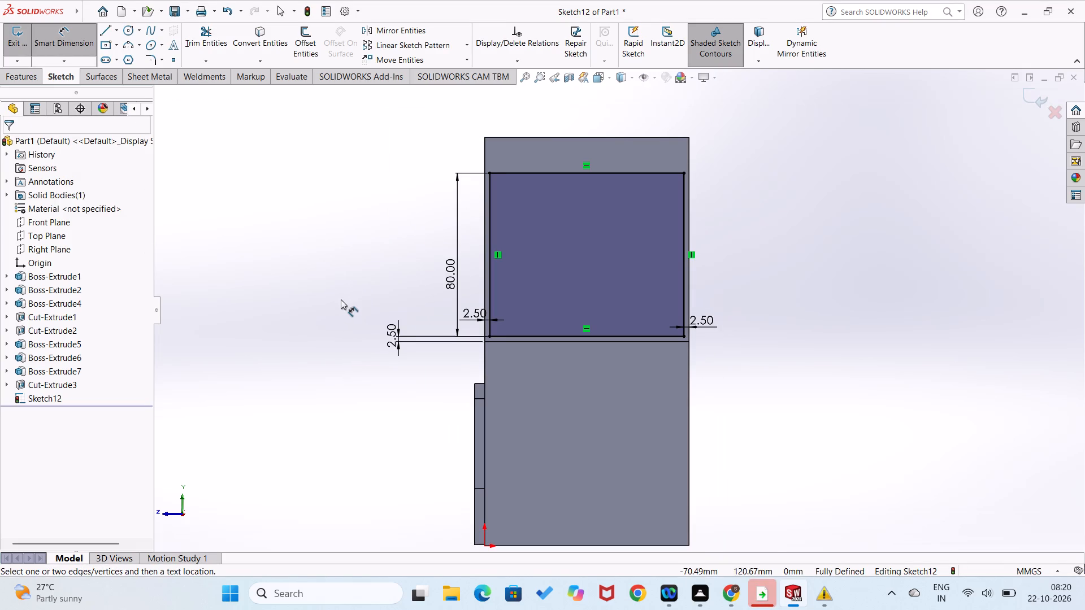
Cut-extrude the side-face rectangle blind 105 mm into the hollowed block above the window.
middle_drag(340, 305, 368, 355)
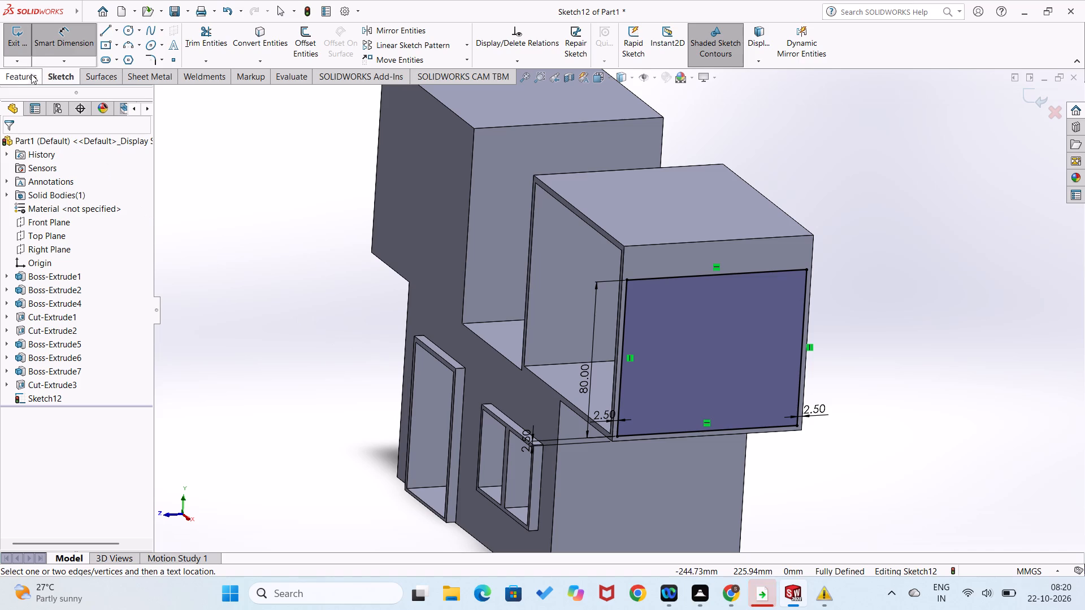
click(24, 75)
click(186, 45)
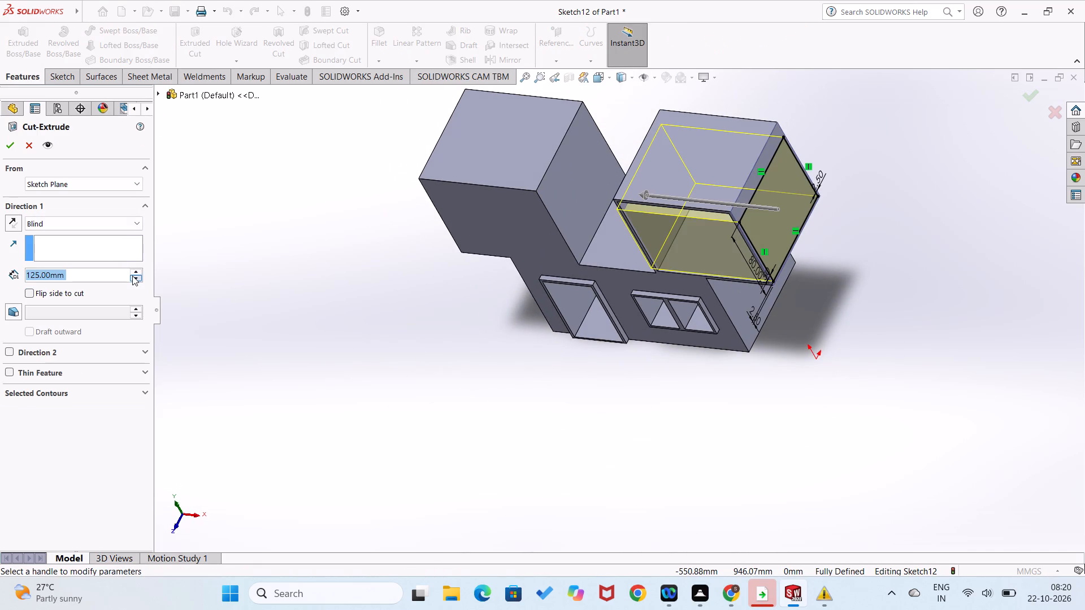
double_click(133, 276)
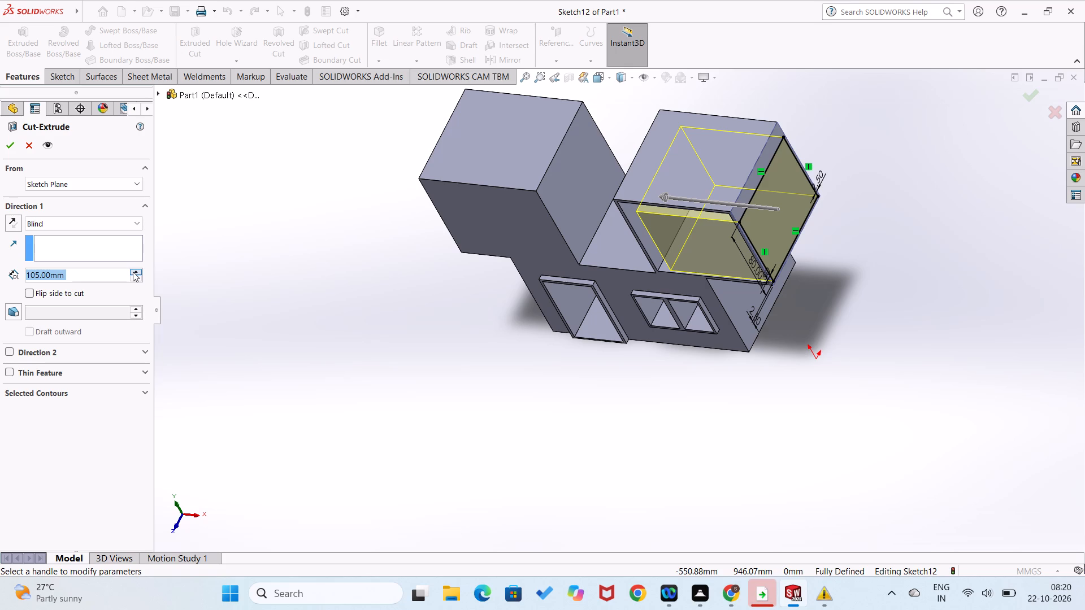
click(14, 148)
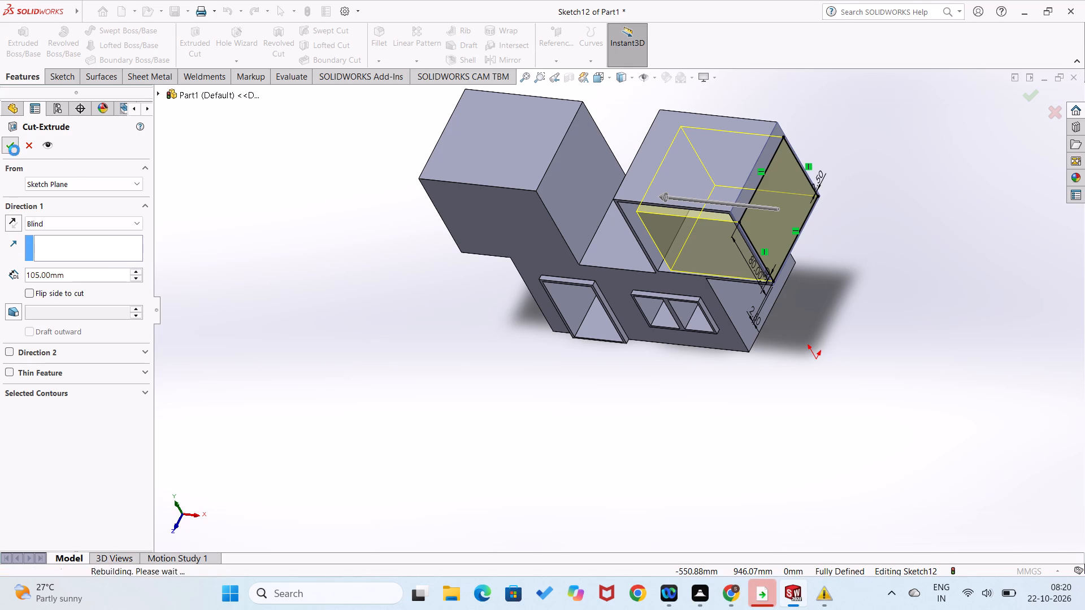
click(393, 517)
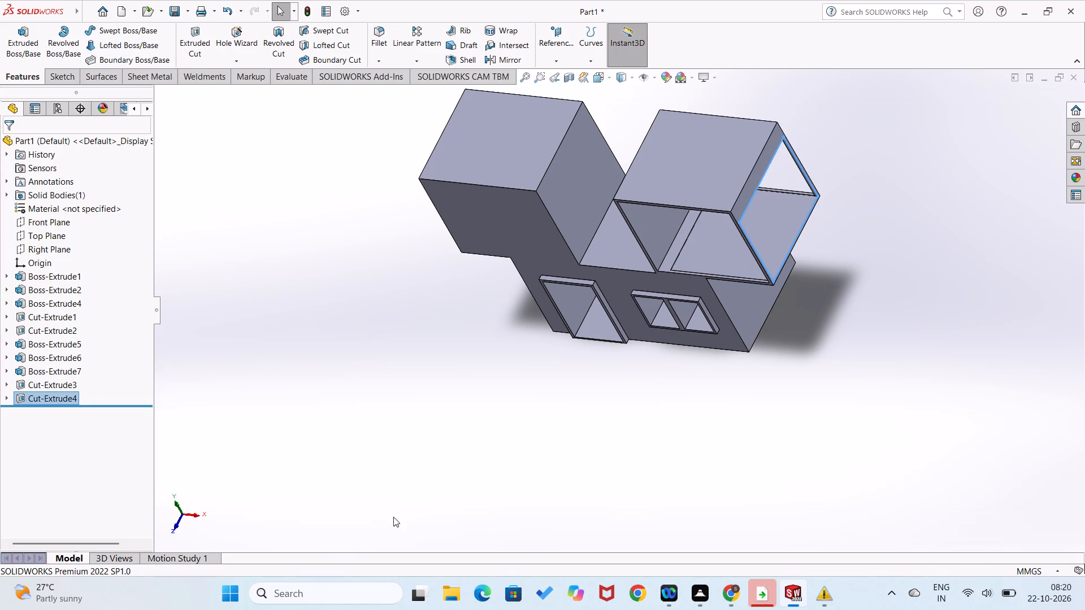
On a new sketch on the opened block's outer side face, draw a corner rectangle about 100 x 20 mm rising from its top edge.
middle_drag(461, 514, 502, 460)
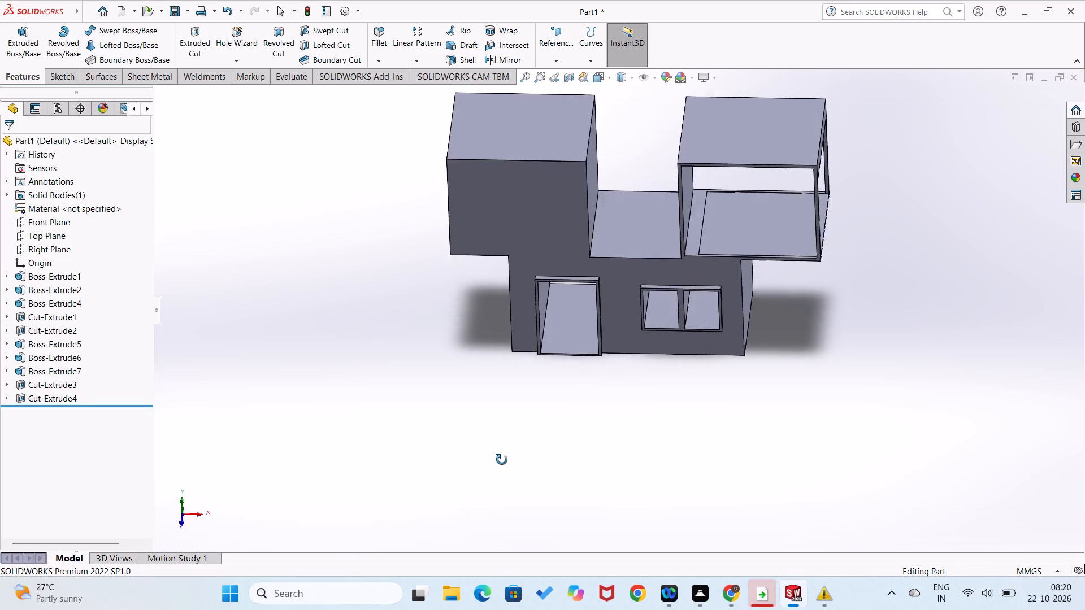
middle_drag(502, 460, 510, 410)
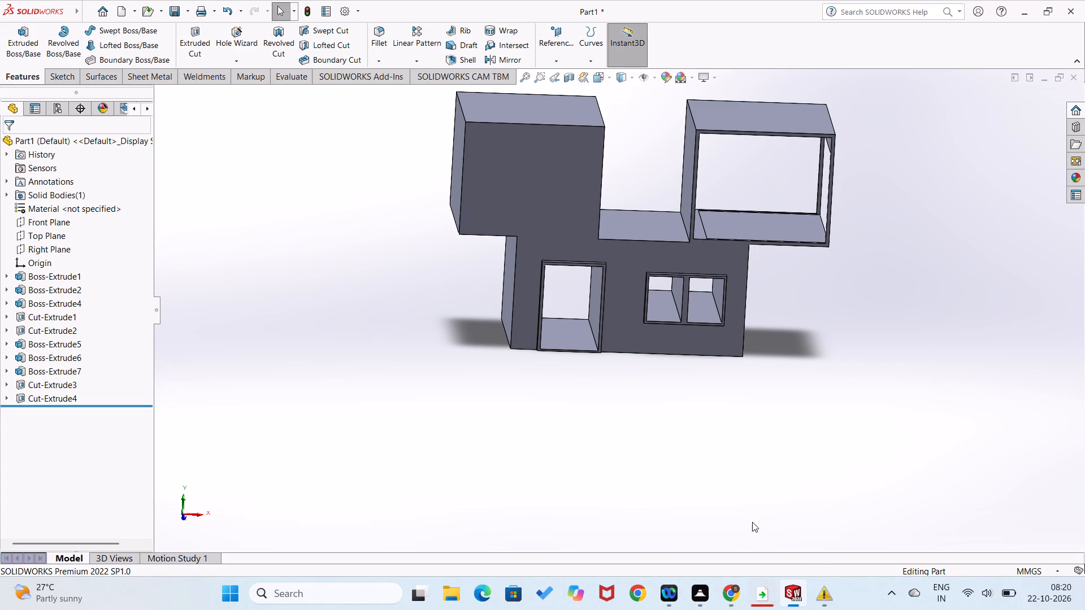
middle_drag(748, 513, 570, 609)
scroll(489, 386, down, 5)
scroll(547, 381, up, 3)
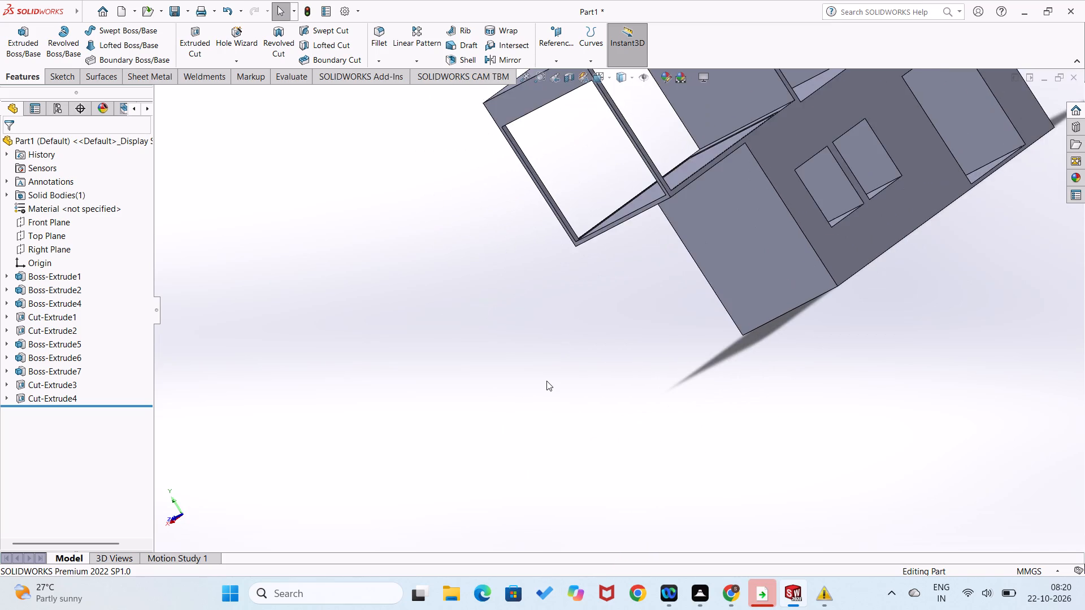
scroll(546, 381, up, 4)
scroll(630, 103, down, 1)
scroll(639, 223, down, 2)
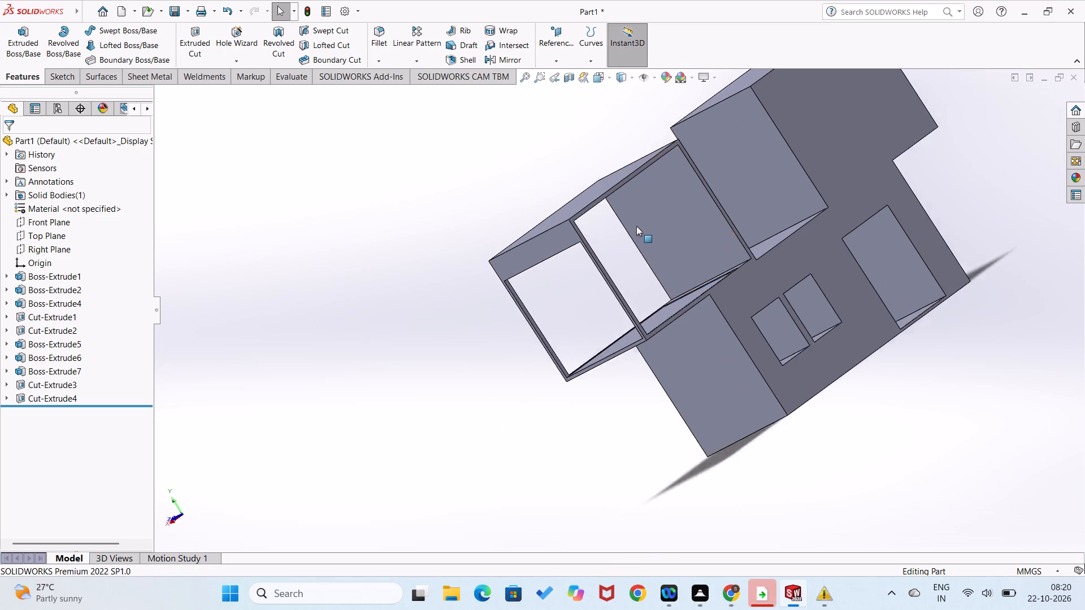
scroll(636, 226, down, 1)
right_click(520, 255)
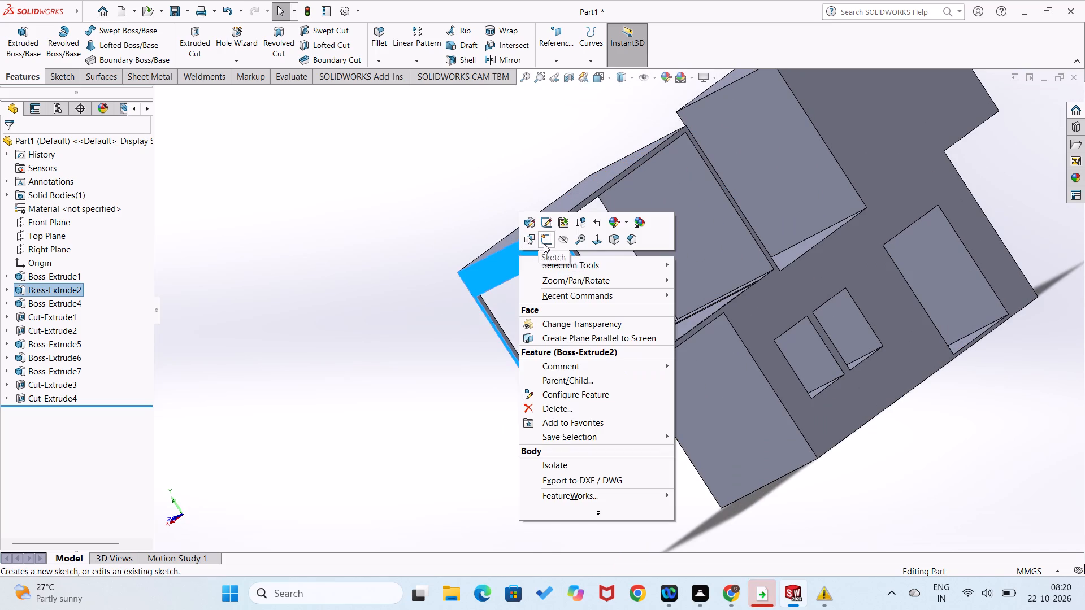
click(546, 244)
scroll(715, 334, up, 3)
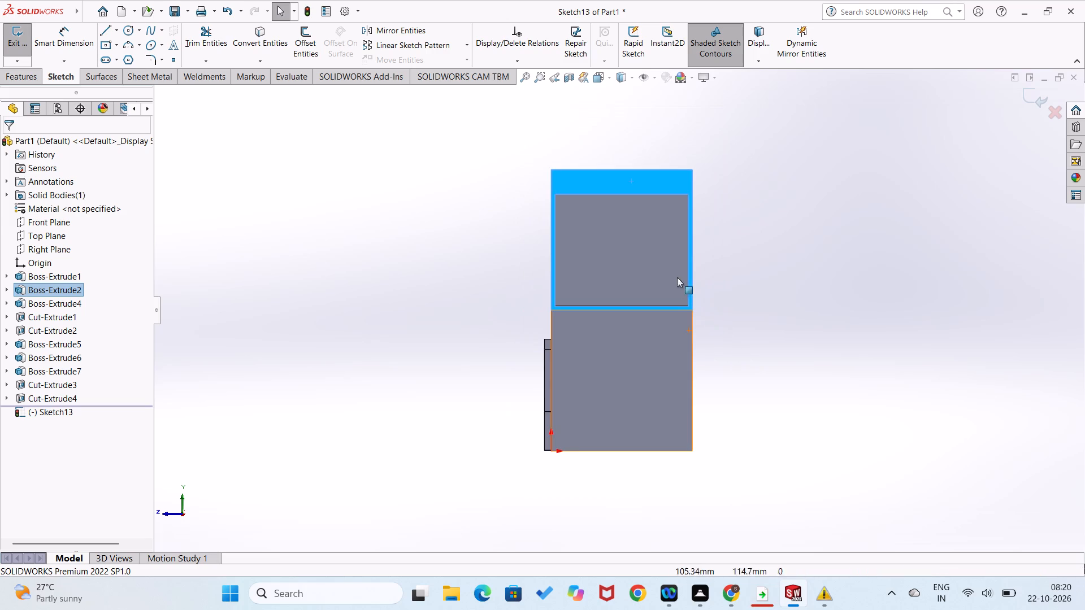
scroll(641, 219, up, 3)
scroll(637, 221, down, 7)
right_drag(797, 295, 769, 434)
click(452, 311)
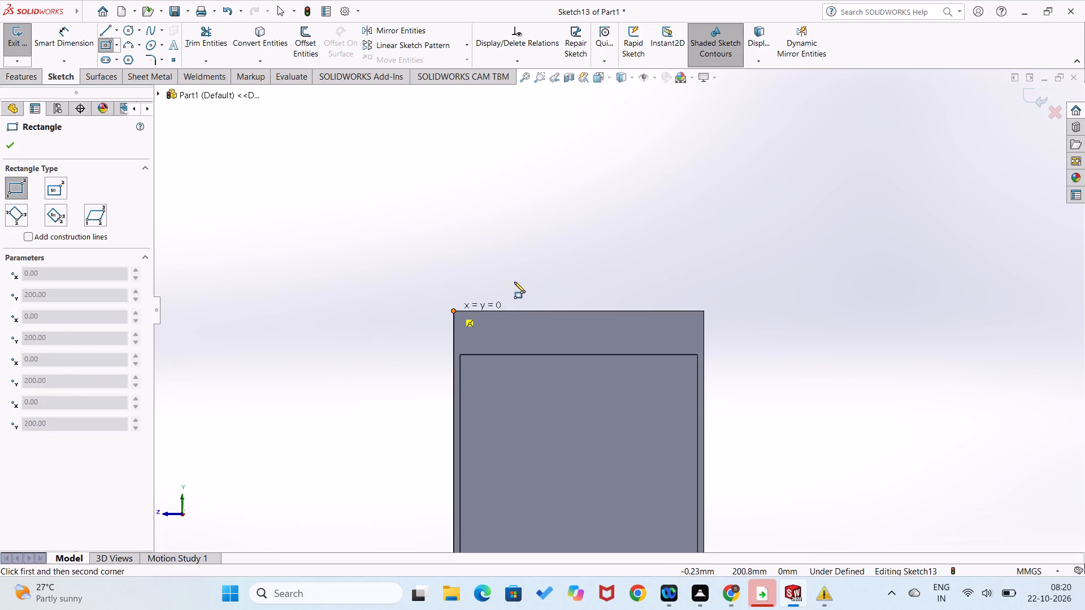
click(704, 262)
Set the height of the rectangle above the block's top edge to 15 mm and its width to 100 mm.
right_drag(755, 337, 769, 217)
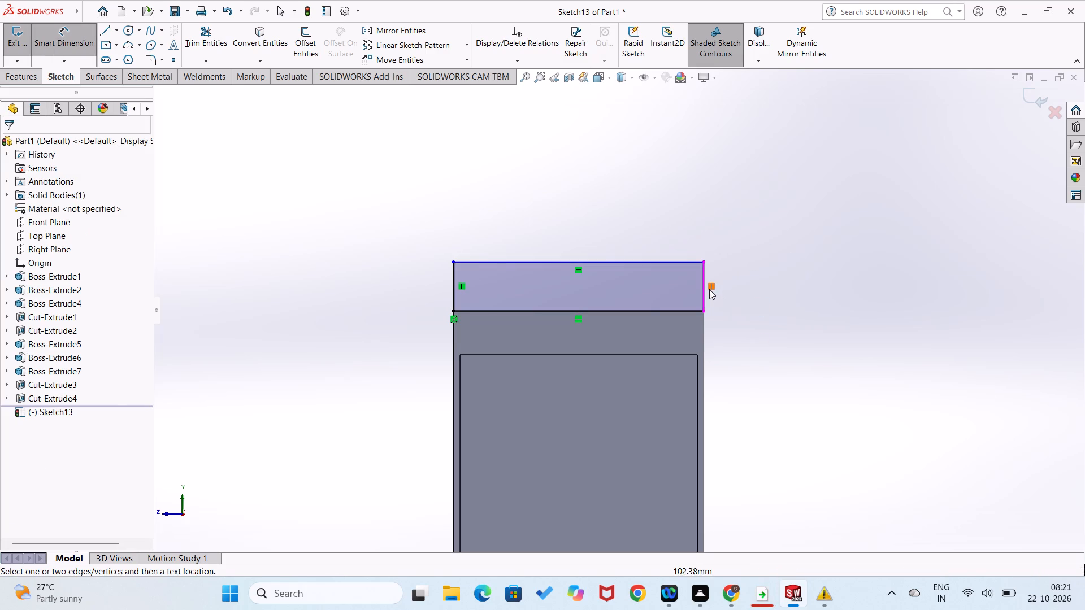
click(706, 295)
click(719, 297)
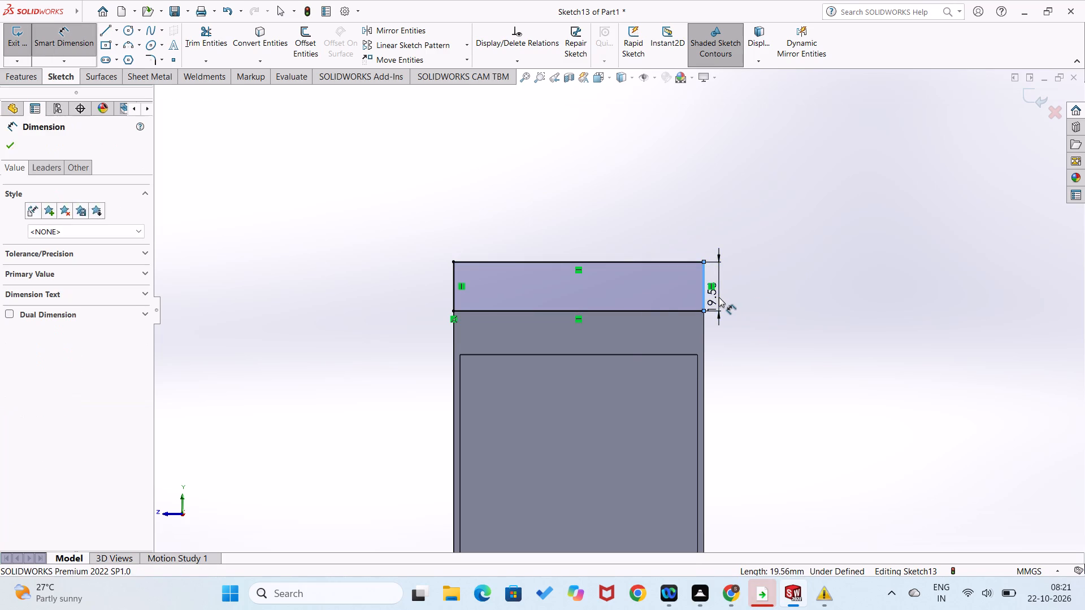
text(15)
key(Return)
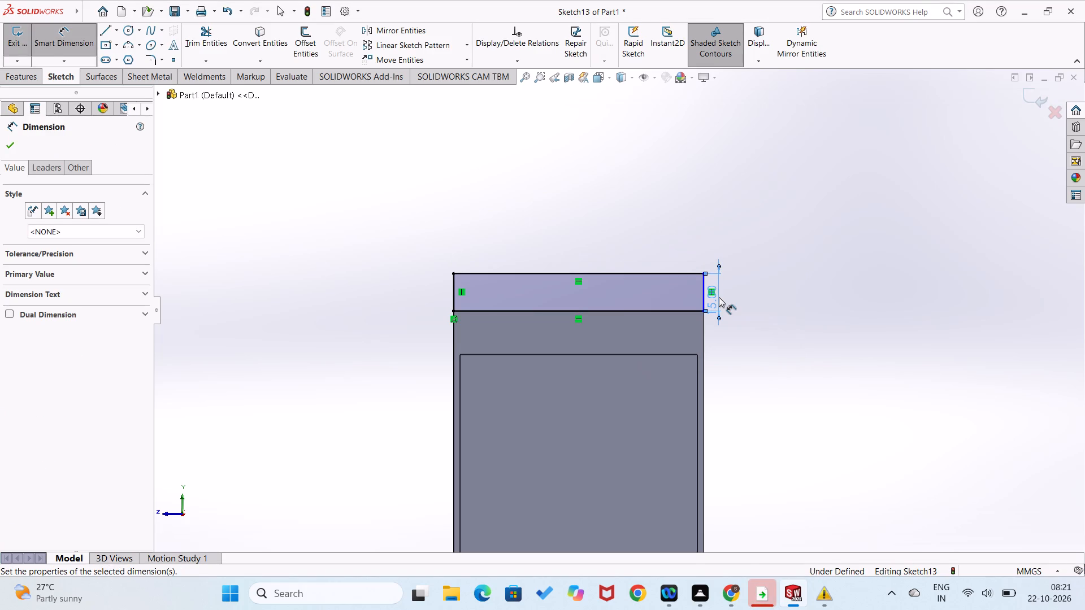
click(721, 346)
click(688, 271)
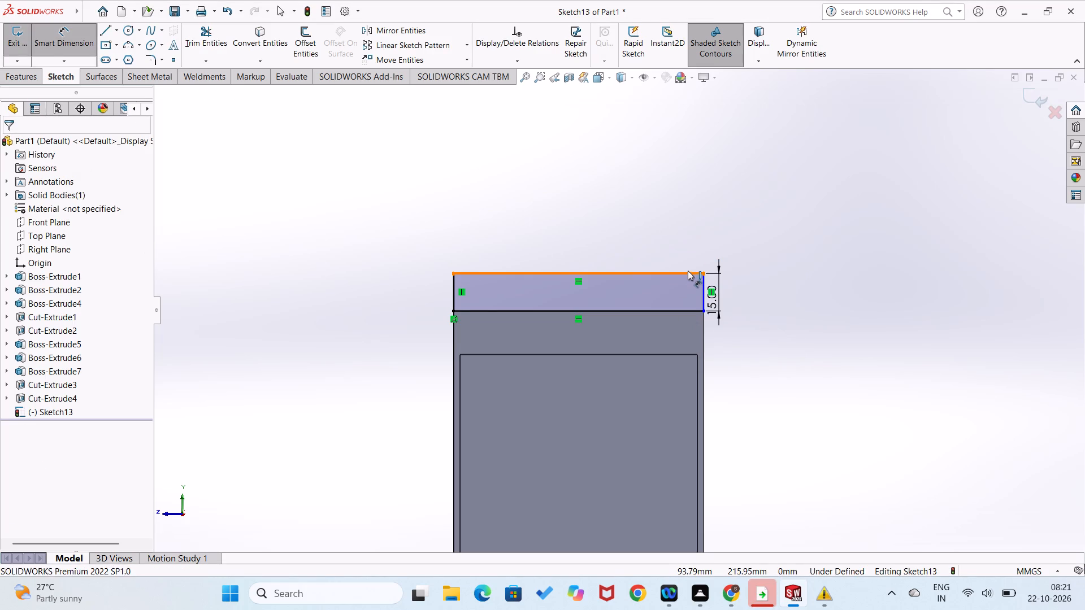
click(684, 251)
key(1)
text(00)
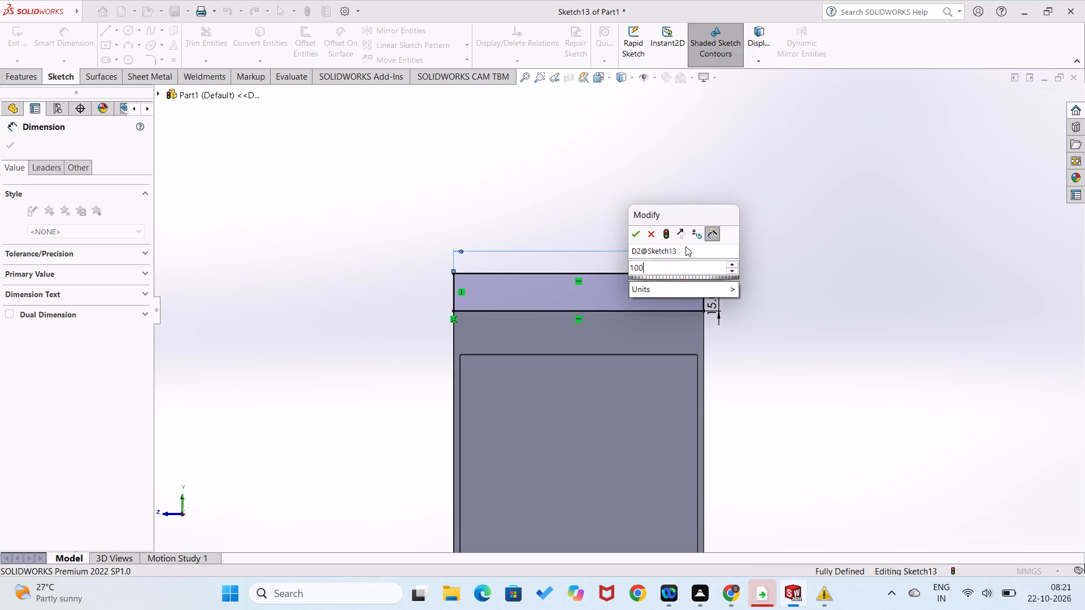
key(Return)
click(653, 203)
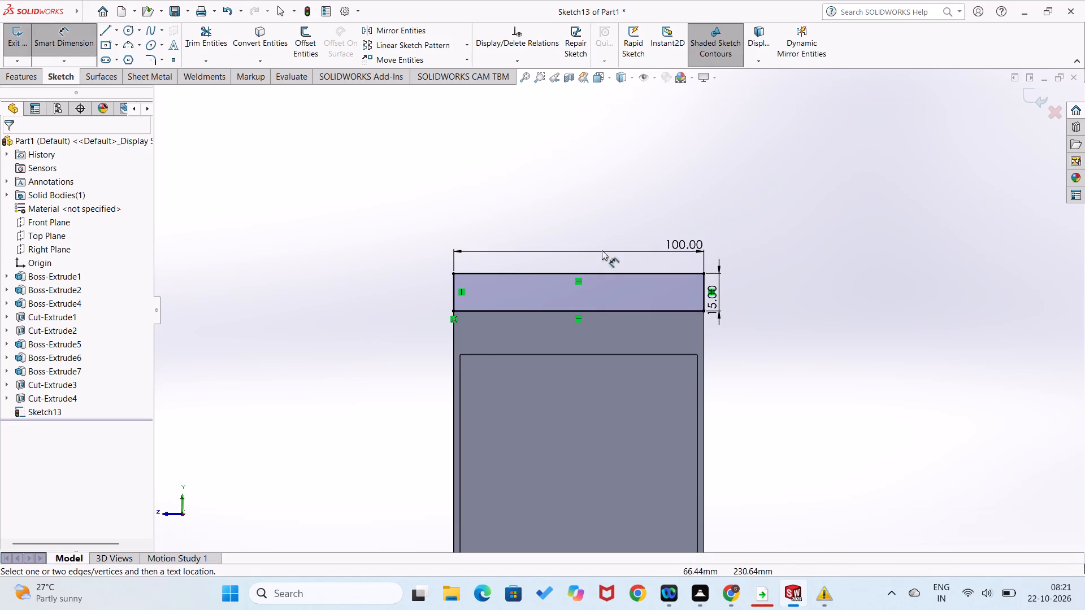
Extrude the 100 x 15 mm rectangle blind 3 mm in the reversed direction, inward over the block's roof, merged with the body.
middle_drag(379, 373, 422, 469)
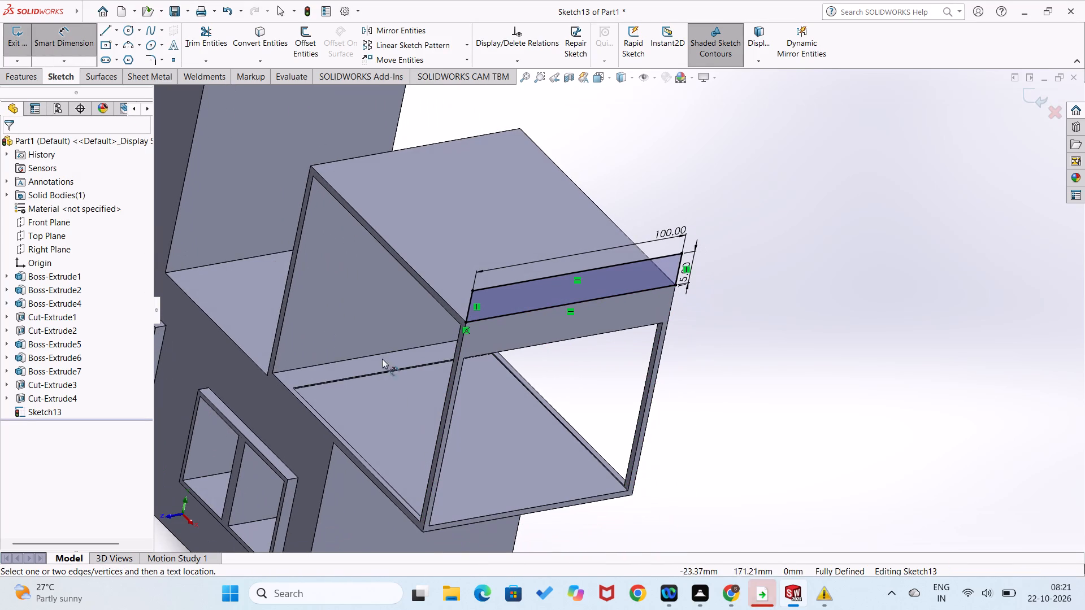
click(17, 77)
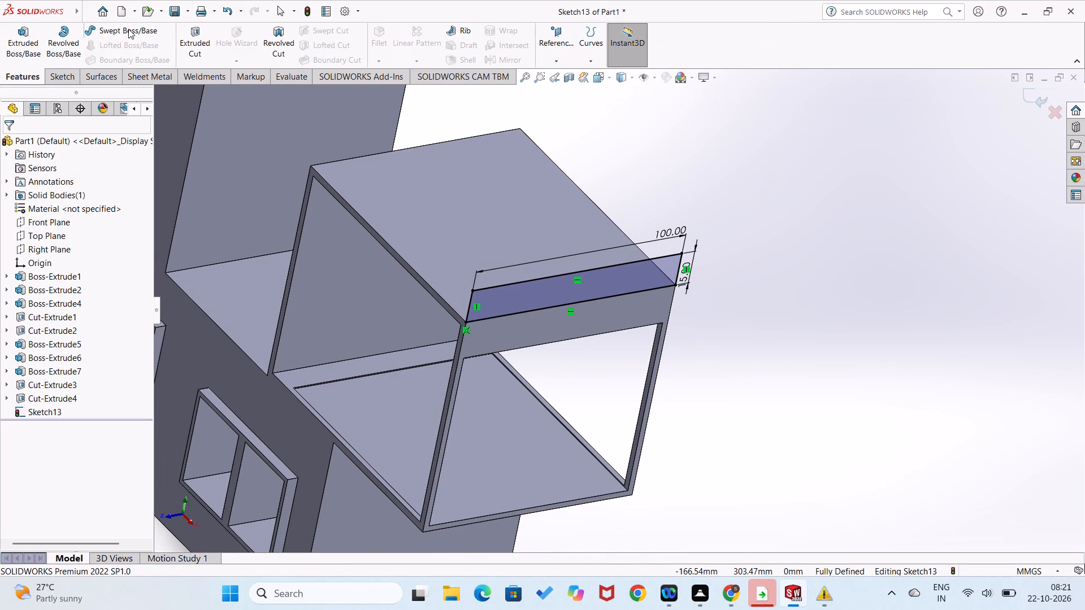
click(21, 36)
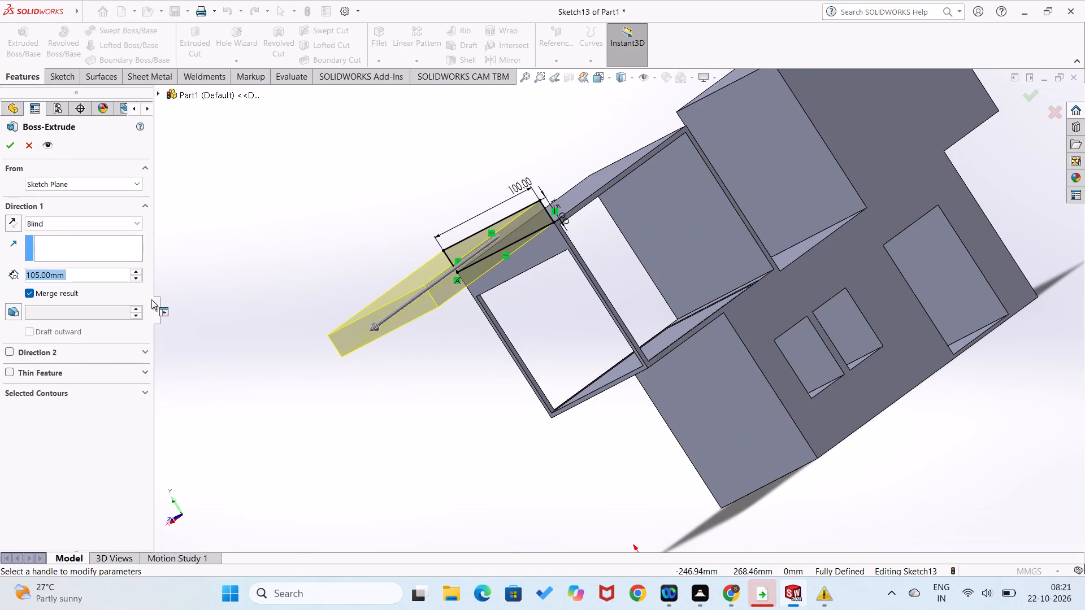
key(3)
key(Return)
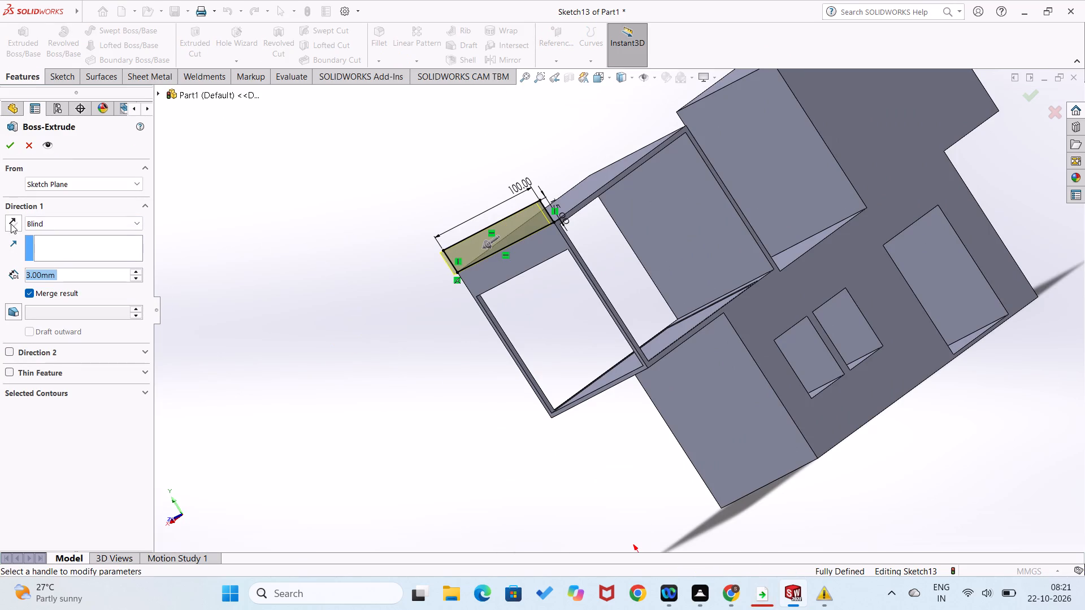
click(11, 225)
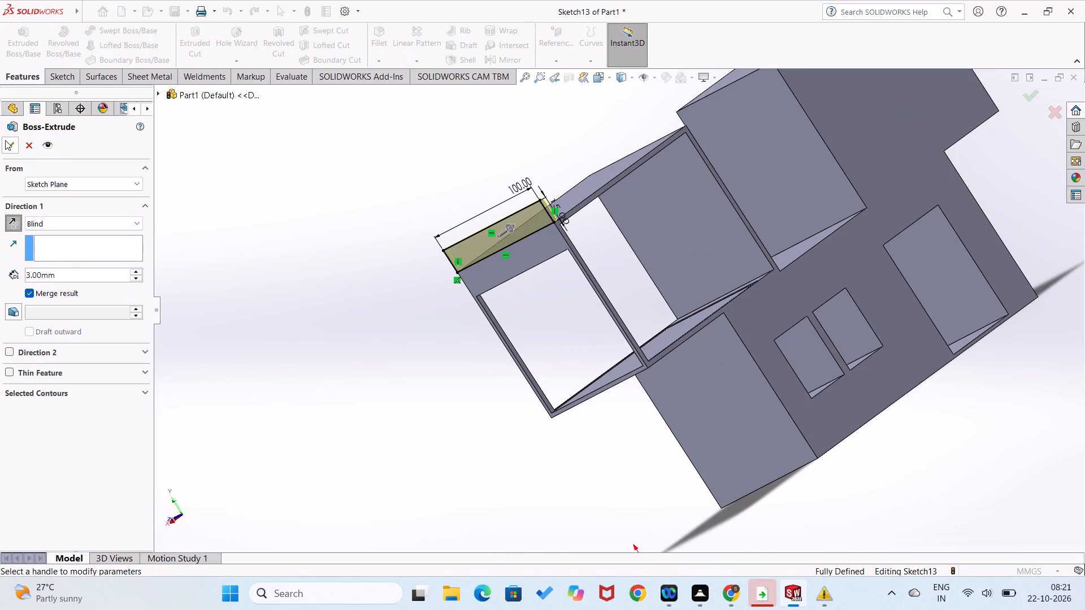
click(6, 140)
click(336, 443)
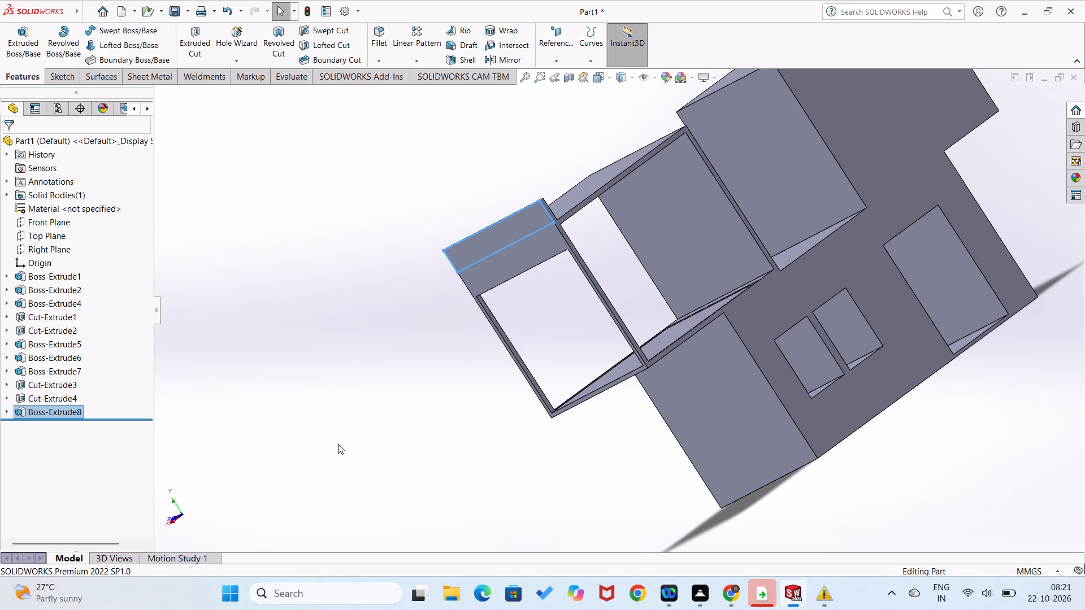
On a new sketch on the house's front face, draw a corner rectangle about 117 x 15 mm along the opened block's top edge, starting at the thin roof wall.
middle_drag(350, 454, 518, 529)
scroll(518, 522, up, 1)
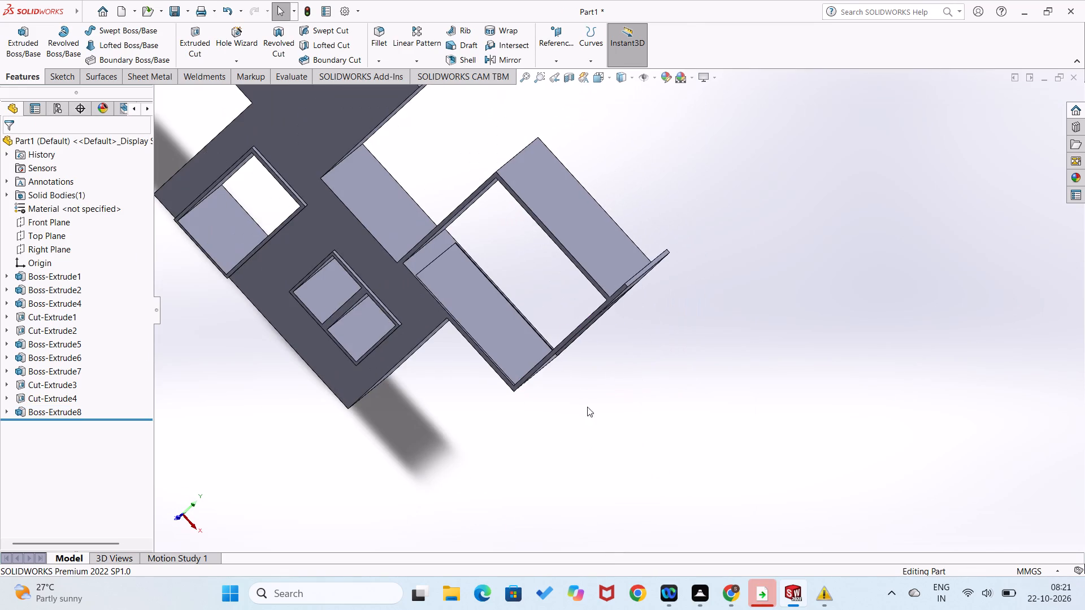
scroll(594, 354, down, 5)
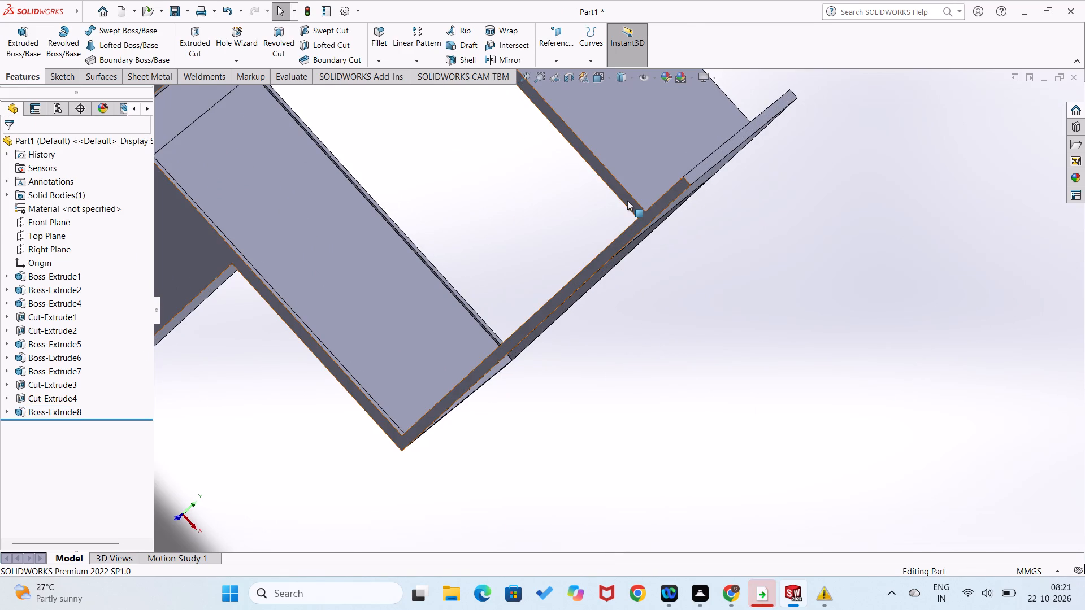
right_click(627, 202)
click(656, 189)
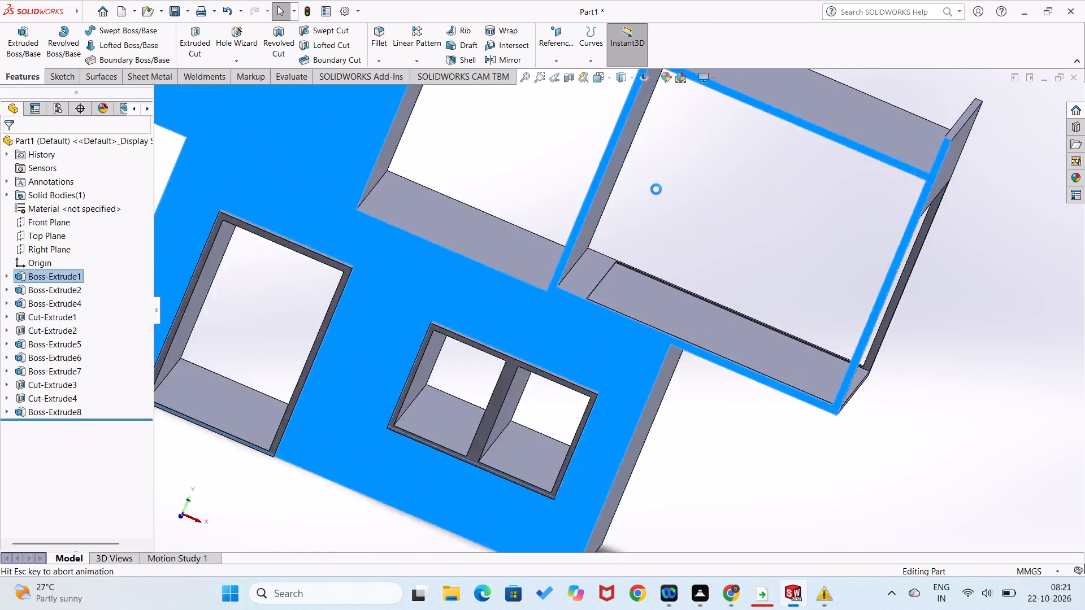
scroll(656, 201, up, 2)
click(899, 246)
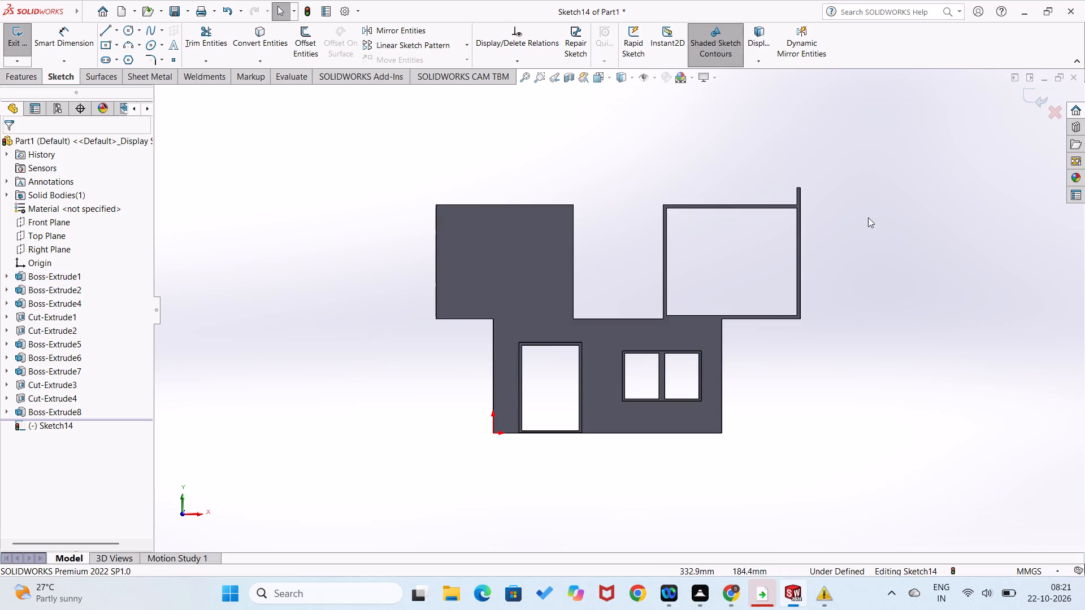
scroll(857, 201, down, 4)
scroll(519, 278, up, 2)
scroll(537, 252, down, 2)
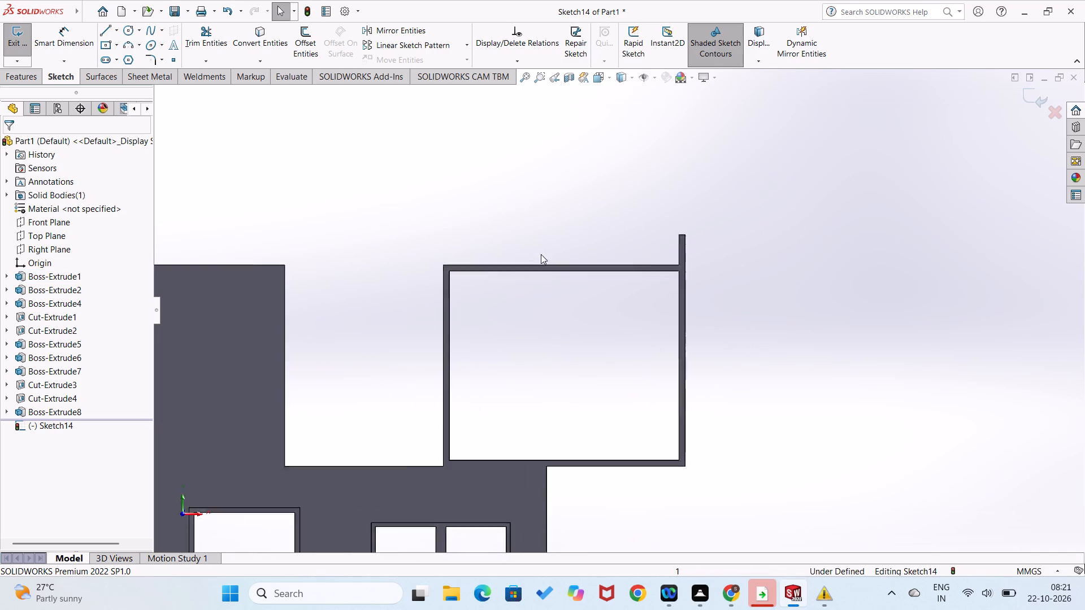
scroll(541, 254, down, 2)
right_drag(931, 334, 840, 480)
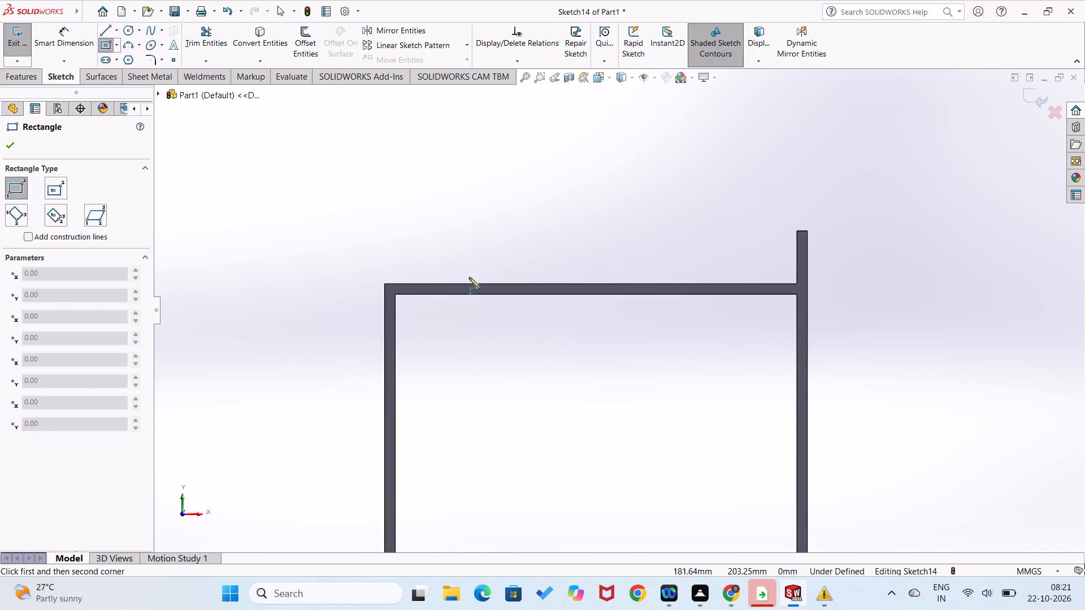
click(797, 283)
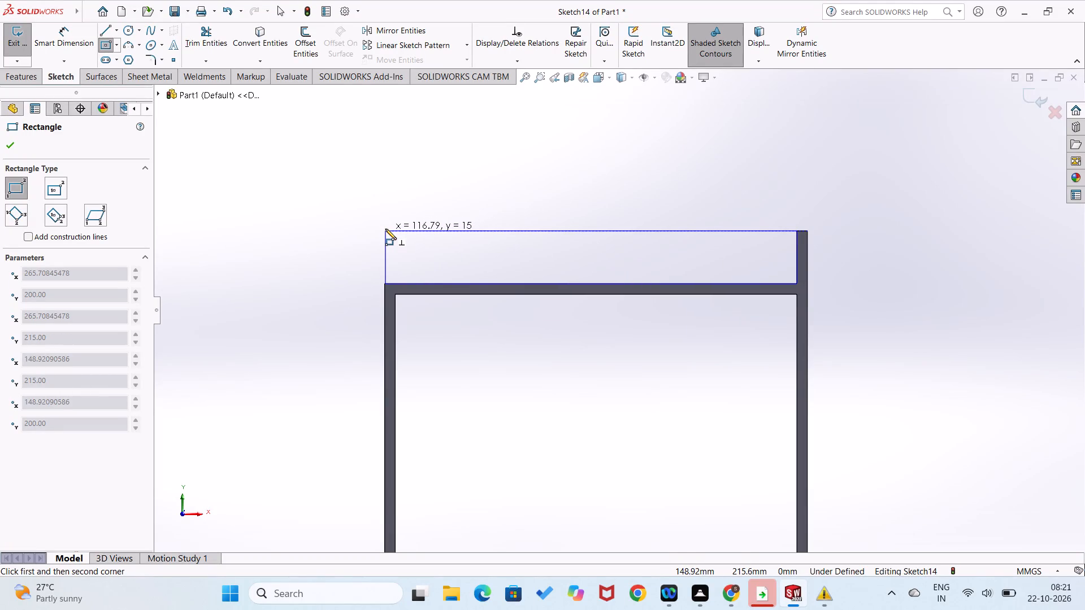
click(385, 229)
Dimension the roof-edge rectangle's width and height, accepting both values as drawn.
right_drag(343, 264, 341, 157)
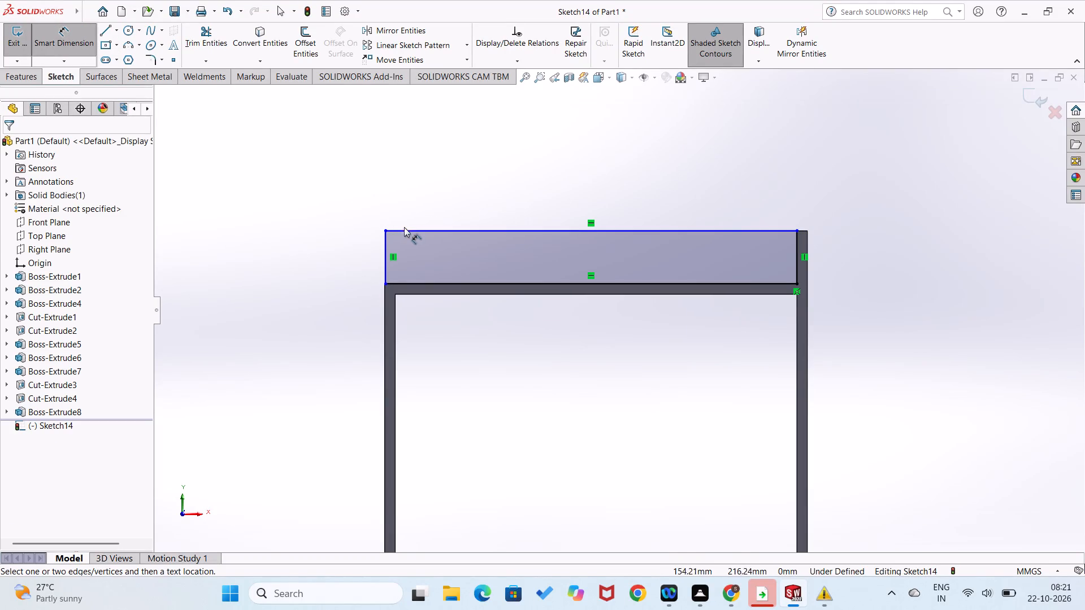
click(405, 229)
click(411, 208)
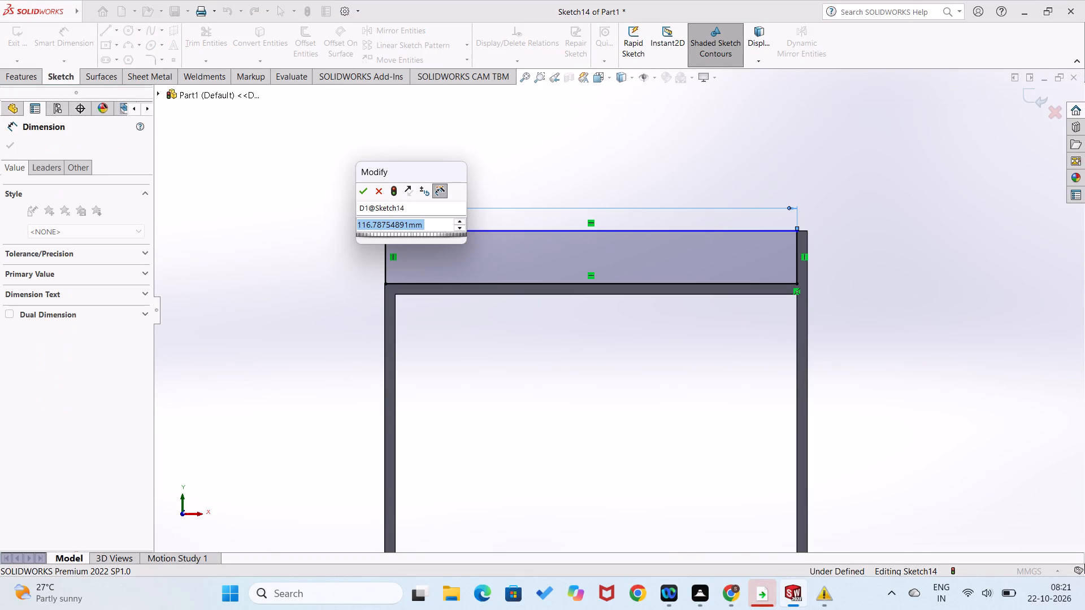
click(364, 190)
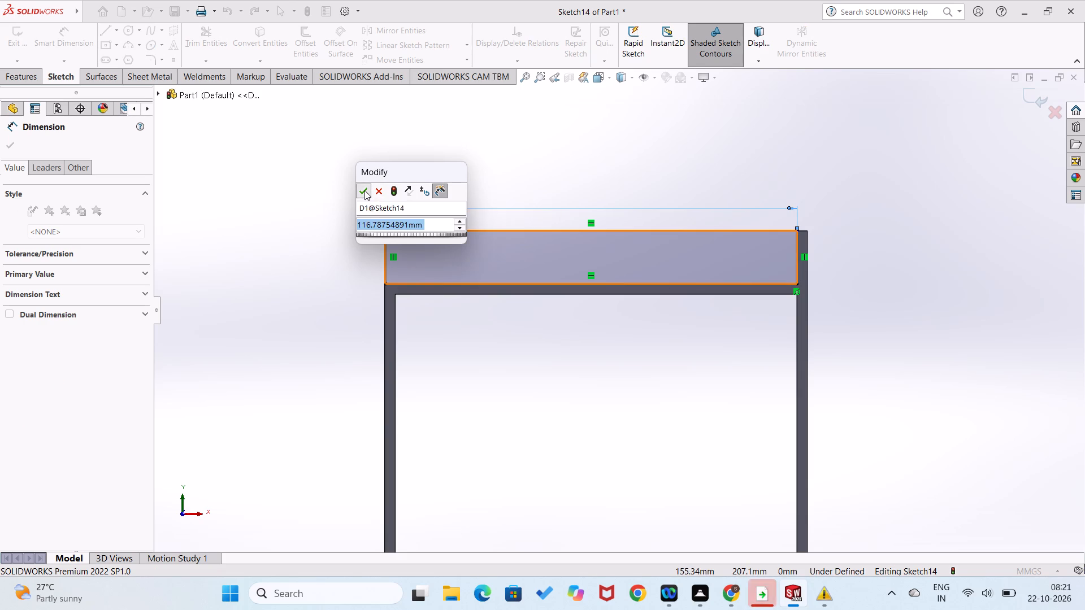
click(353, 269)
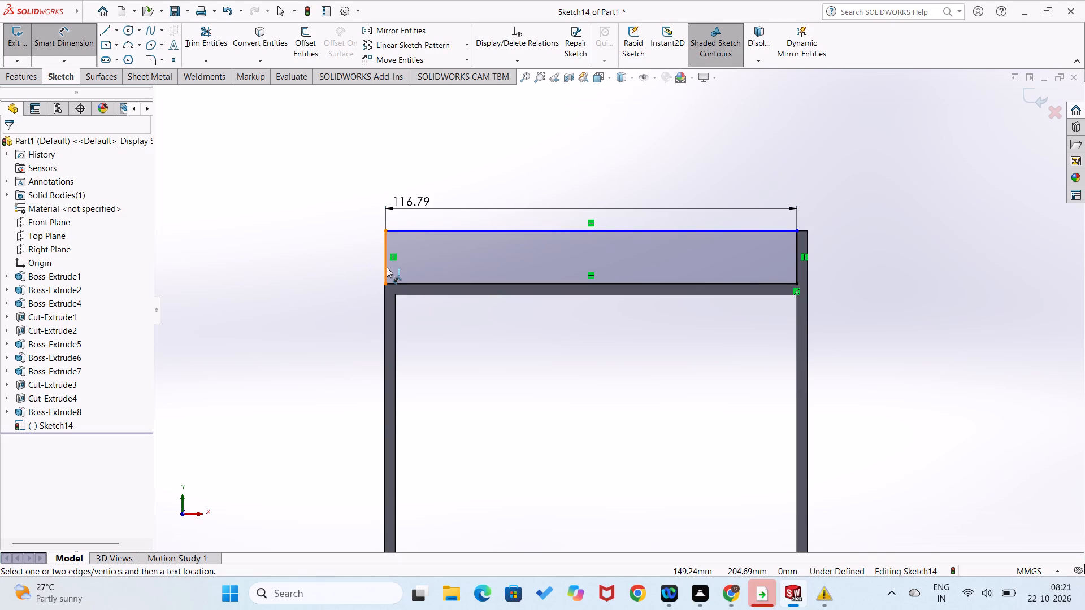
click(387, 267)
click(372, 265)
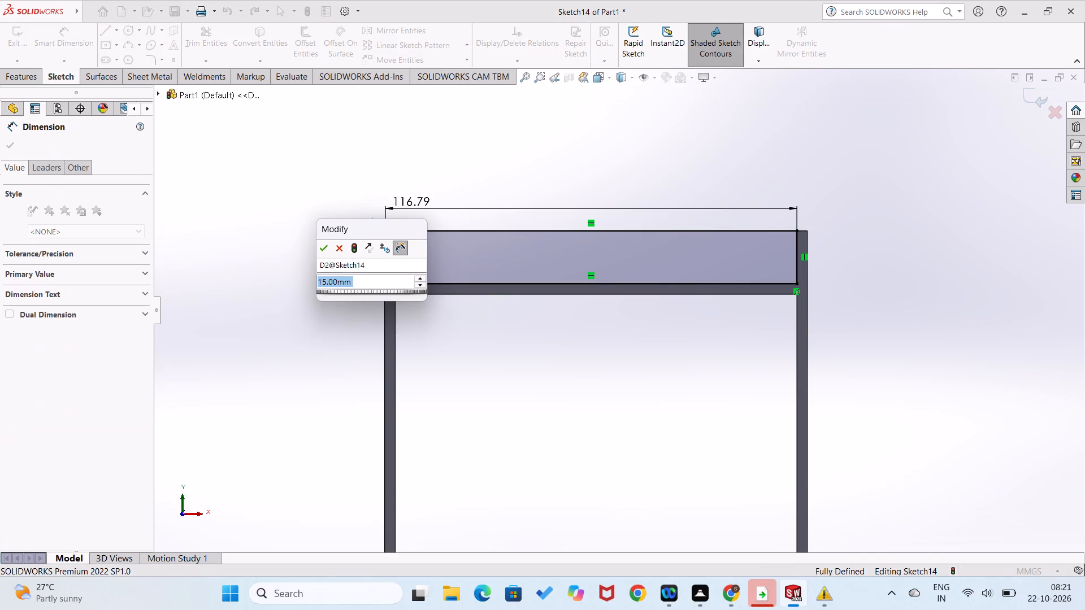
click(321, 242)
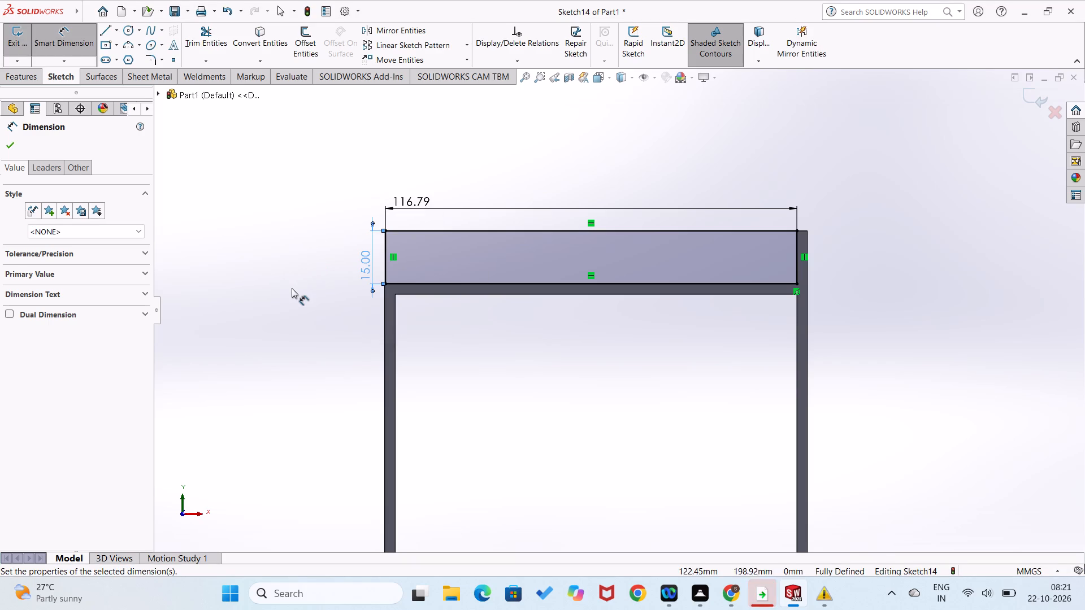
click(292, 288)
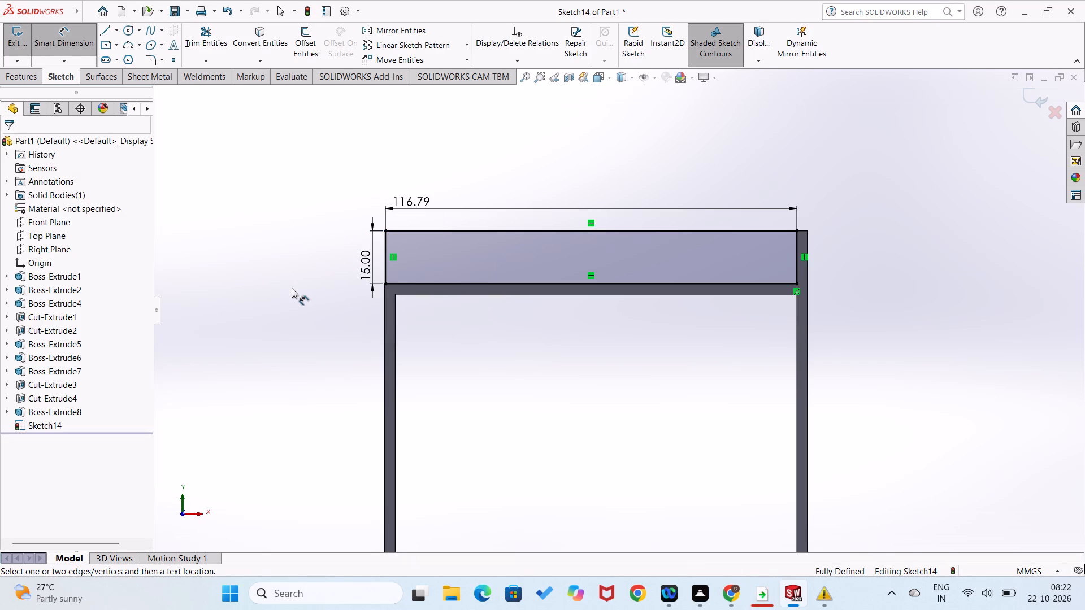
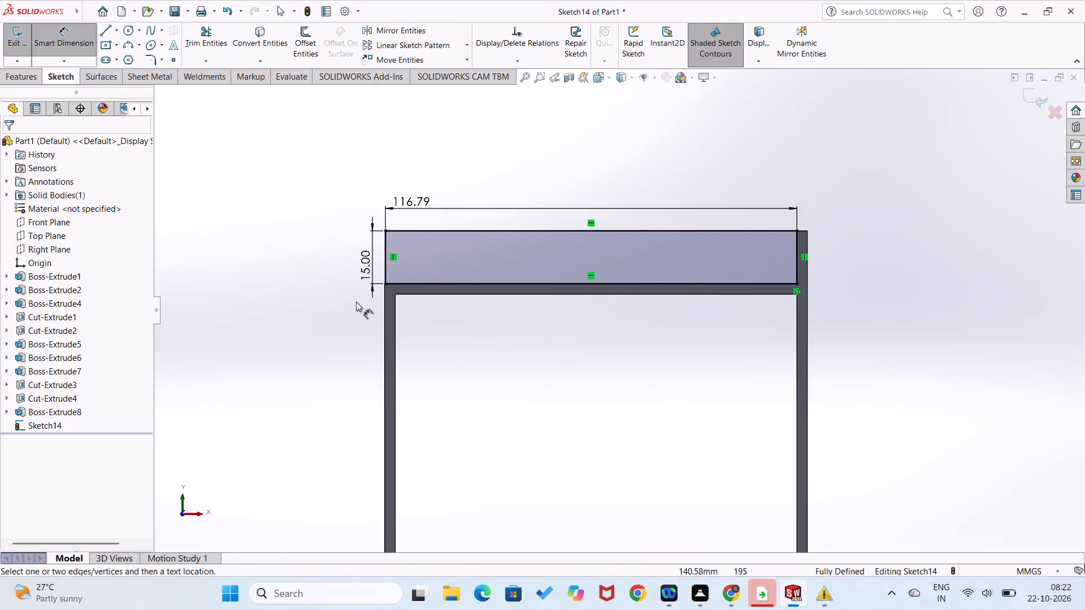
Extrude the front roof-edge rectangle blind 3 mm in the reversed direction, inward over the opened block's roof, merged with the body.
middle_drag(344, 355, 371, 415)
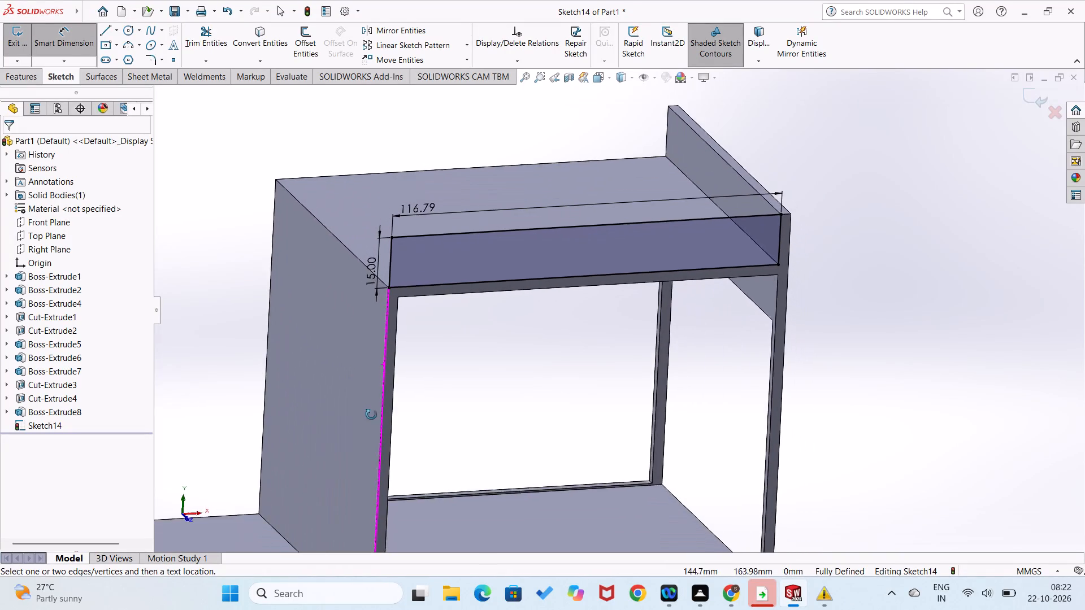
middle_drag(371, 415, 376, 429)
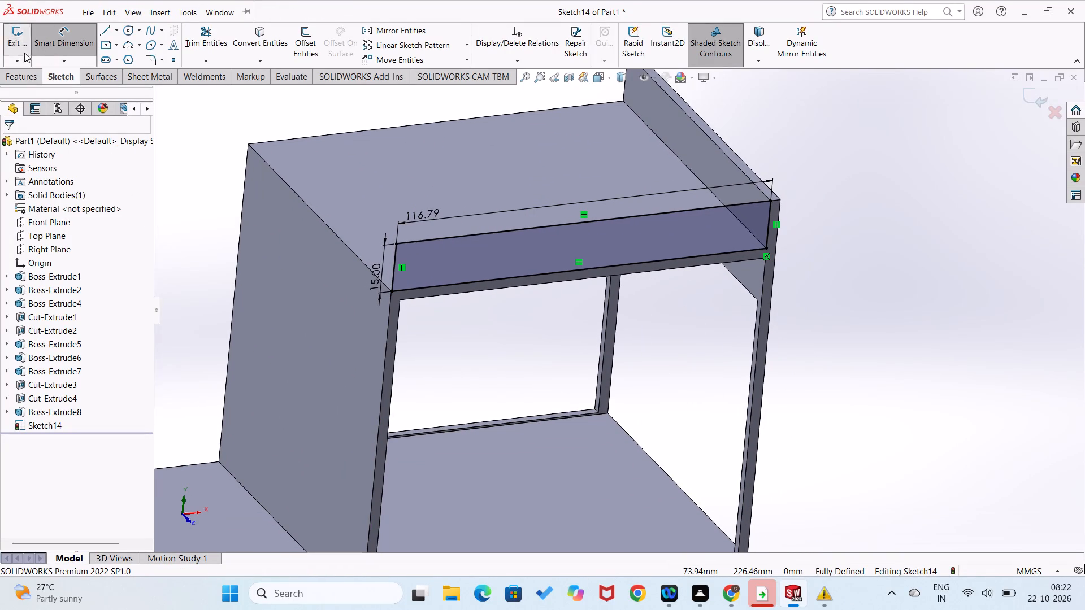
click(10, 75)
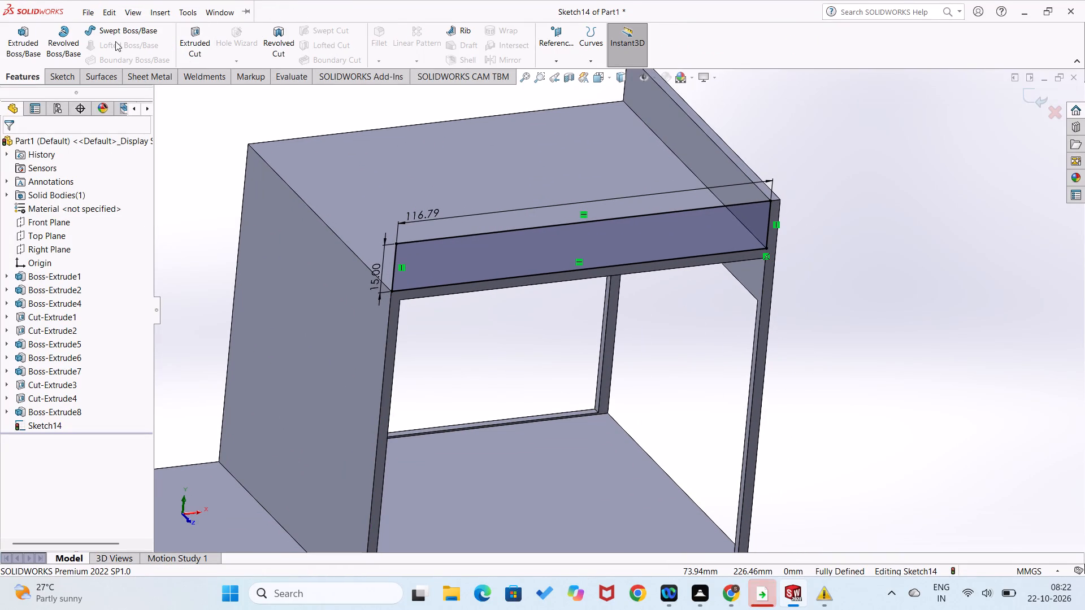
click(27, 45)
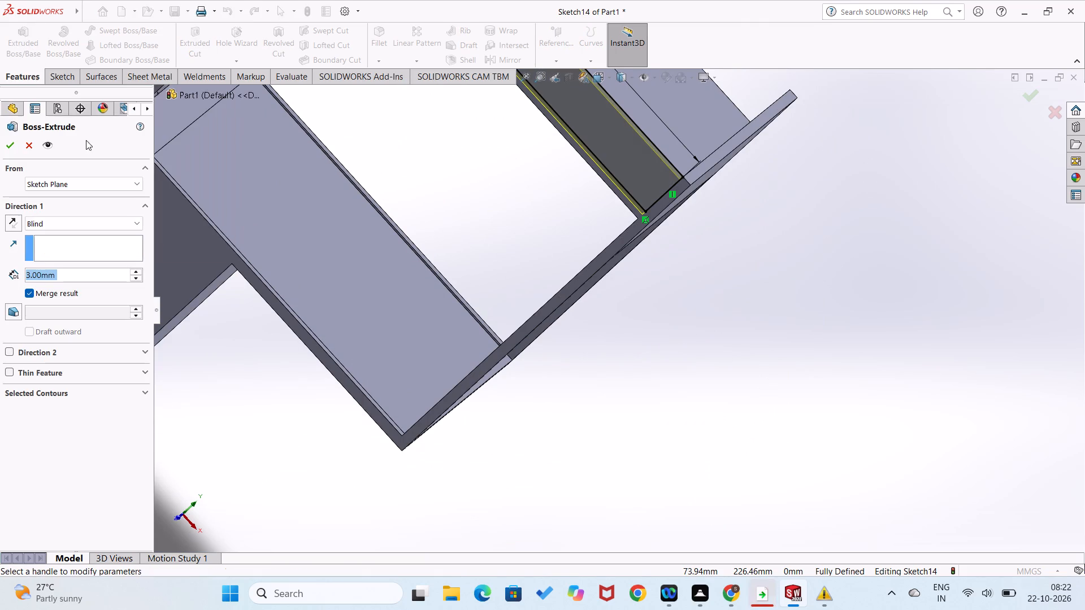
scroll(276, 371, up, 2)
middle_drag(286, 392, 275, 489)
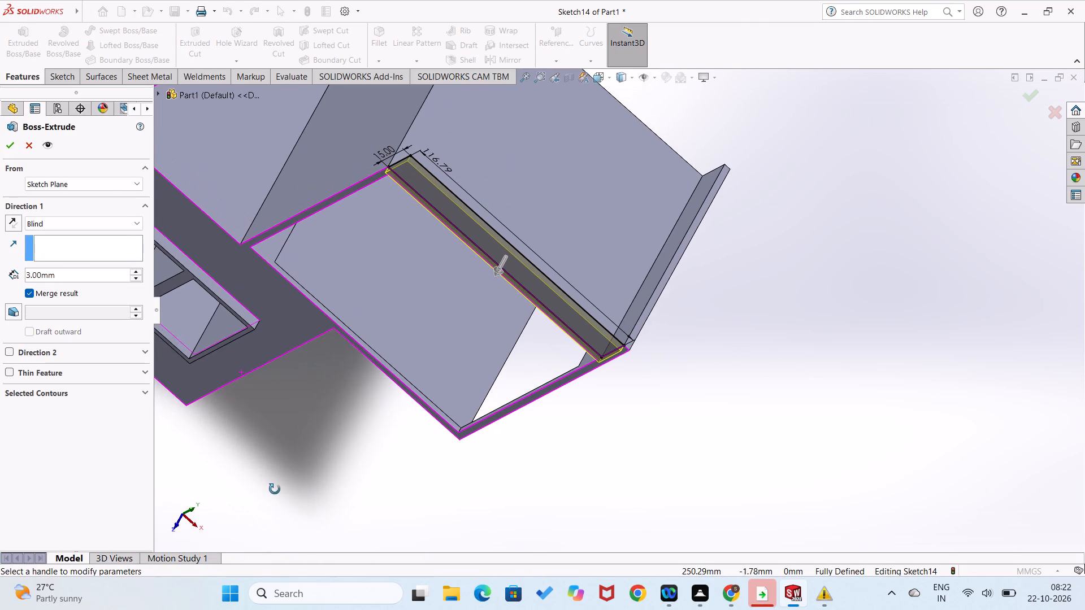
middle_drag(275, 489, 275, 490)
click(14, 221)
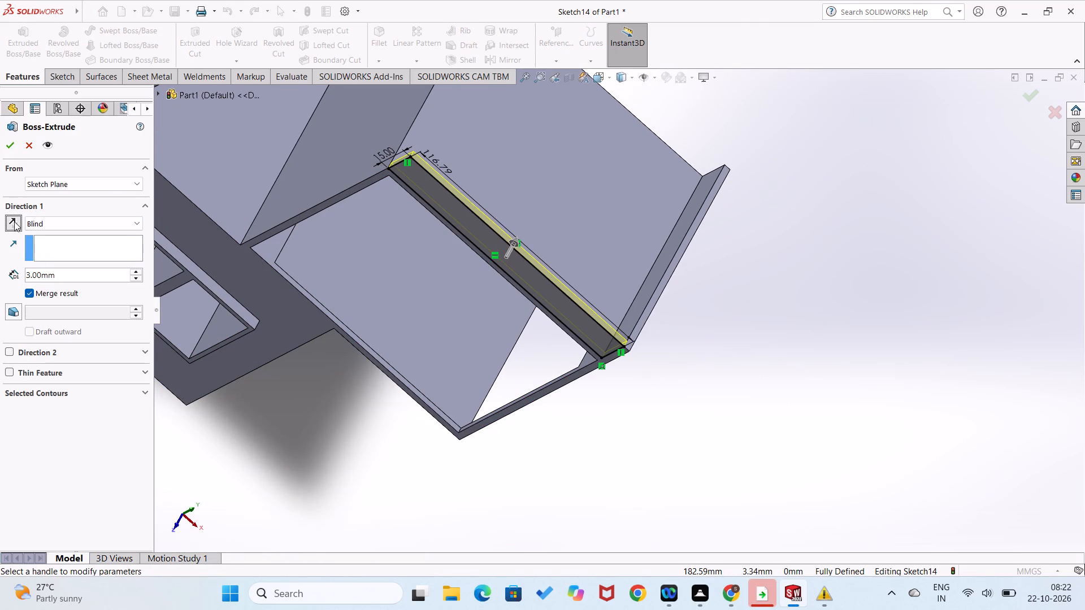
click(6, 141)
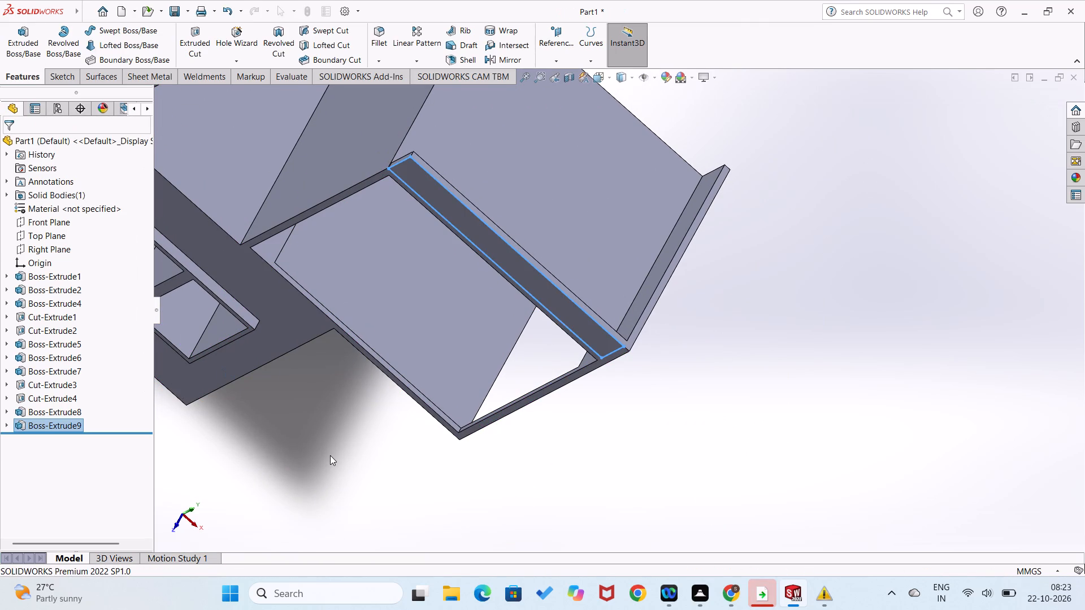
click(331, 456)
On a new sketch on the opened block's side face toward the other block, draw a 97 x 15 mm corner rectangle above the roof edge, behind the front wall.
middle_drag(344, 426, 385, 536)
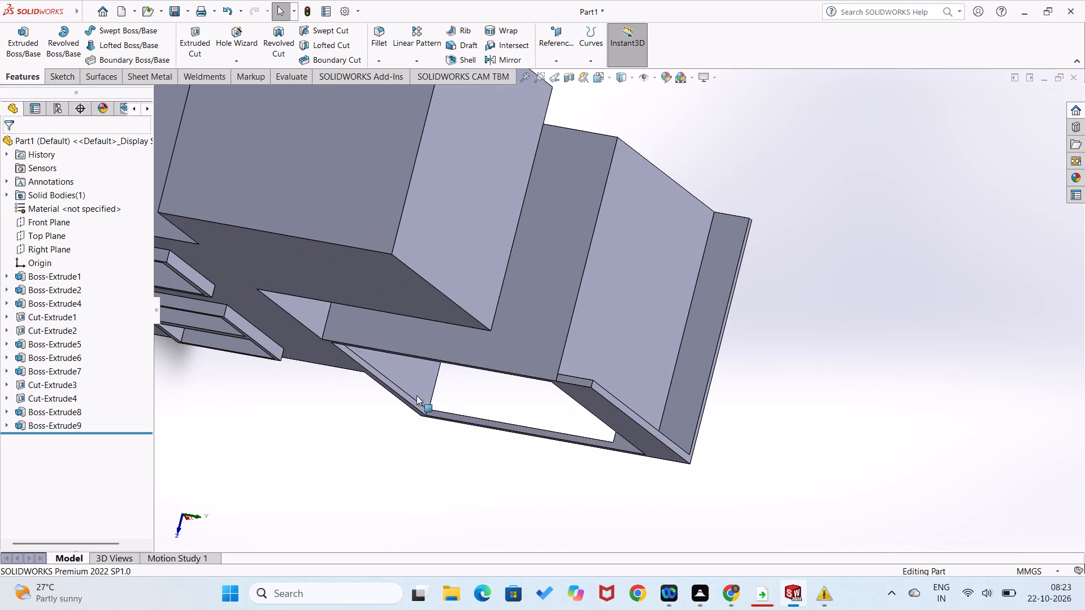
right_click(521, 320)
click(550, 302)
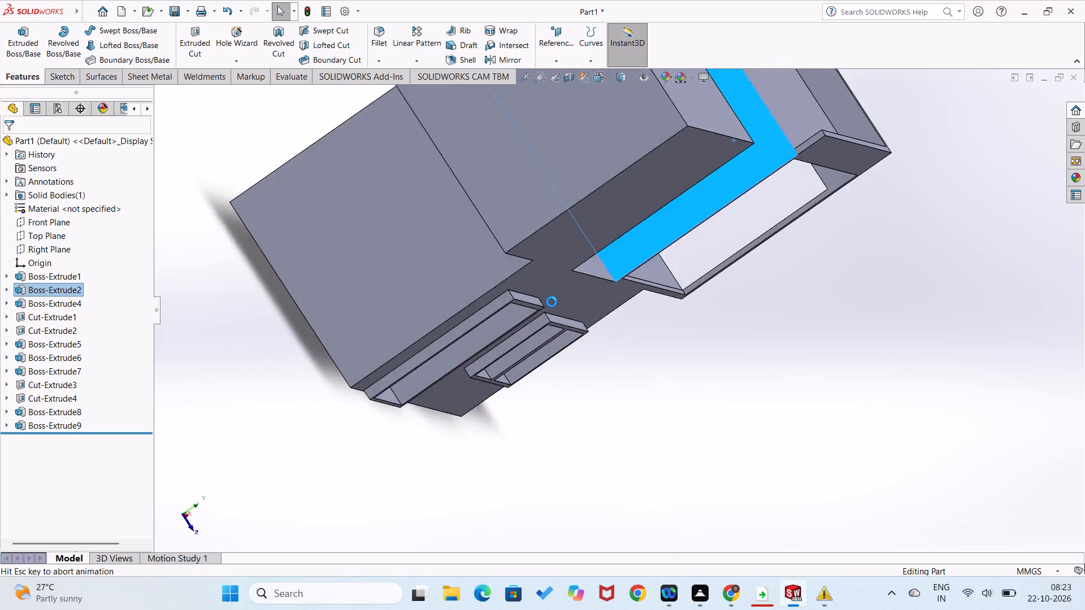
scroll(633, 185, up, 2)
scroll(674, 173, down, 2)
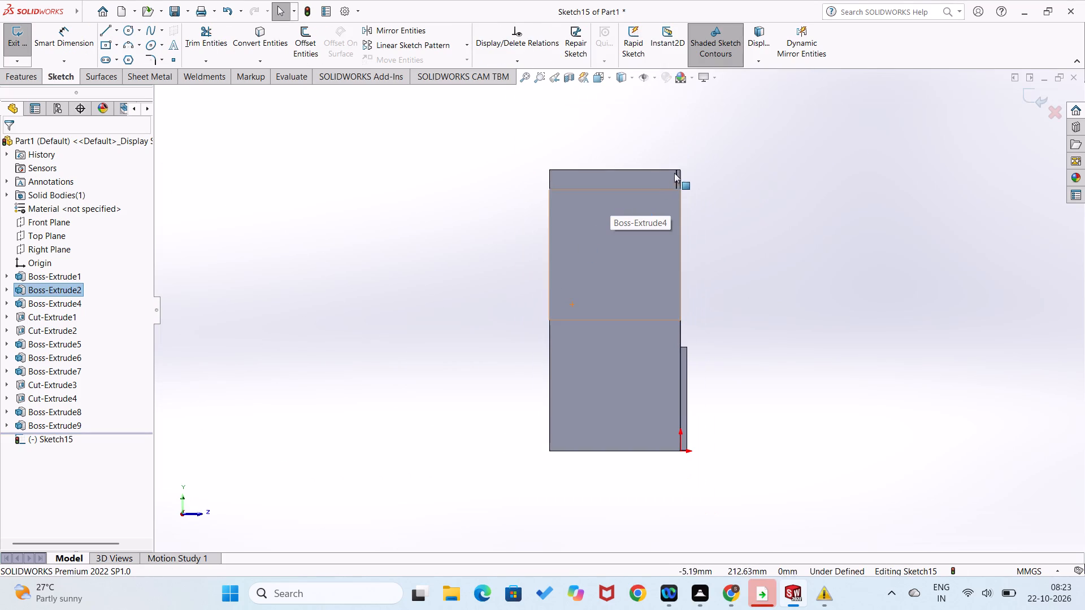
scroll(674, 173, down, 3)
scroll(728, 238, down, 3)
scroll(773, 304, up, 3)
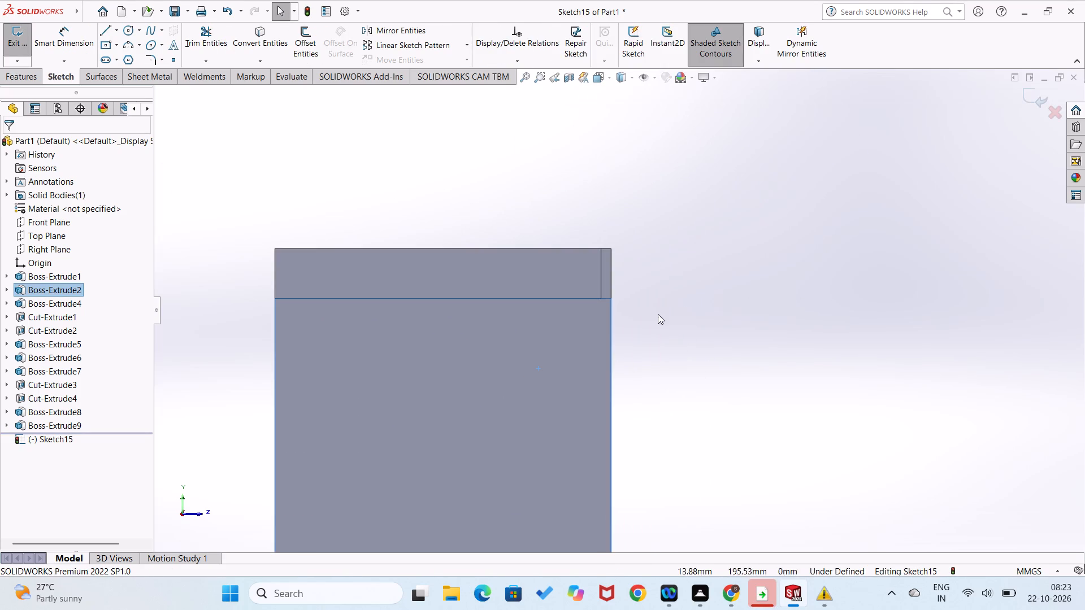
right_drag(767, 330, 754, 494)
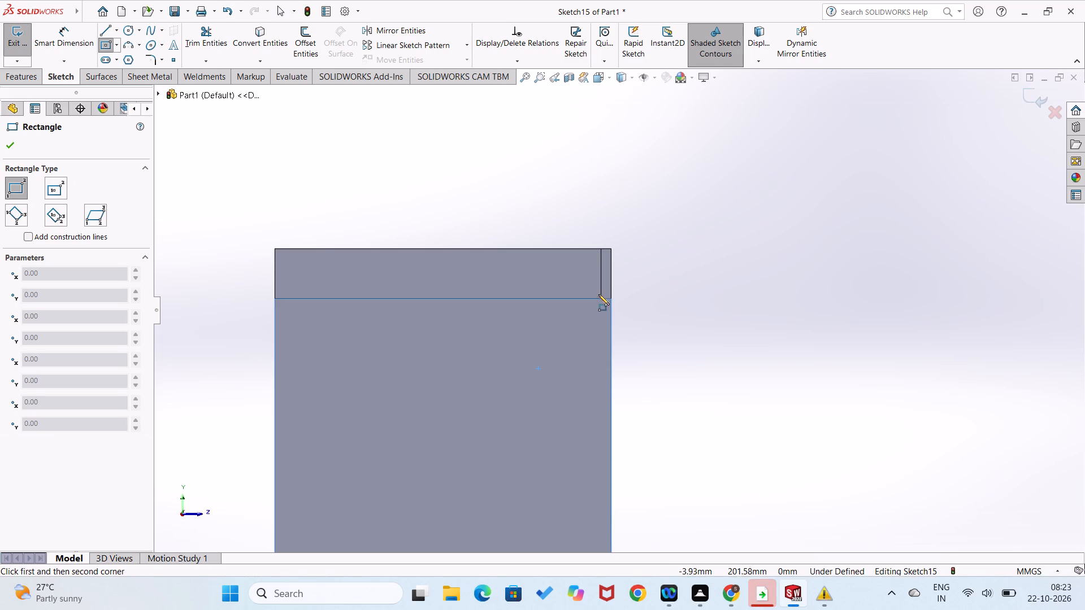
click(602, 300)
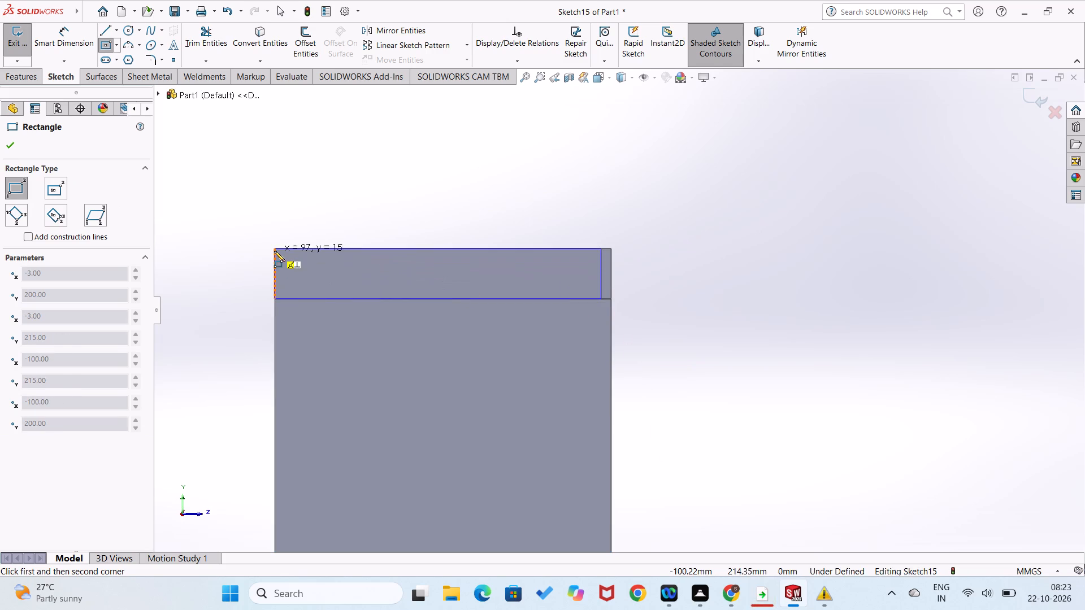
click(274, 249)
right_drag(223, 334, 248, 235)
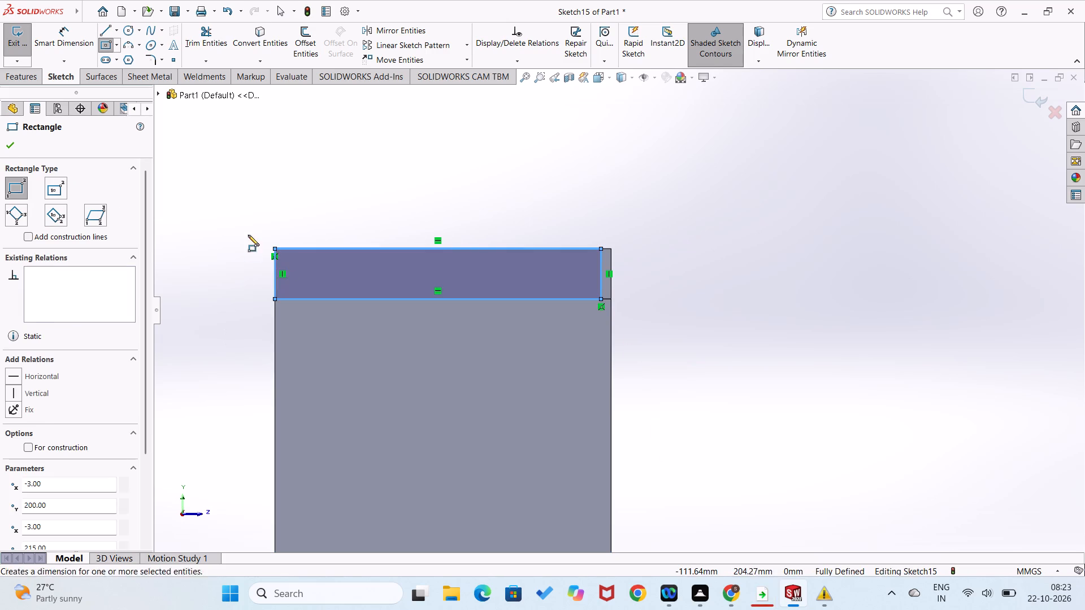
right_drag(248, 235, 247, 229)
Extrude the 97 x 15 mm rectangle blind 3 mm in the reversed direction, inward over the roof, merged with the body.
click(9, 73)
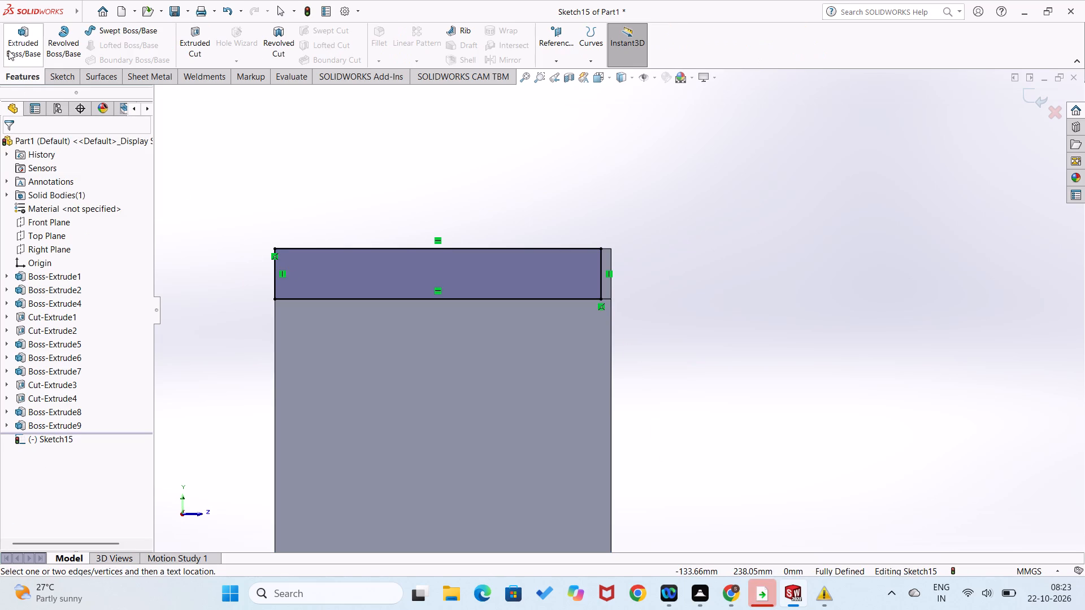
click(8, 50)
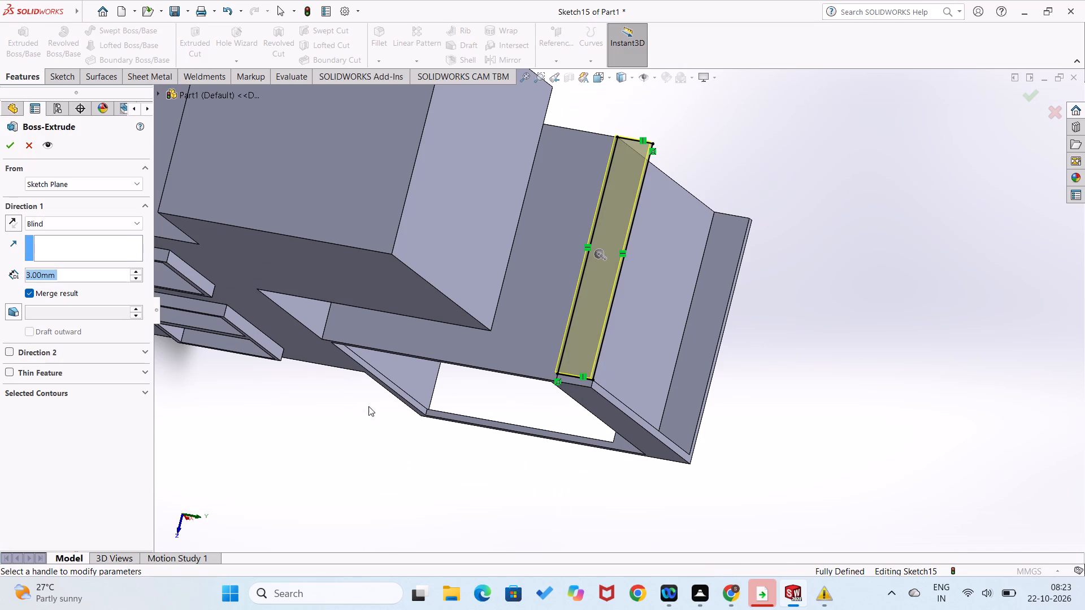
middle_drag(387, 423, 332, 404)
scroll(332, 404, up, 1)
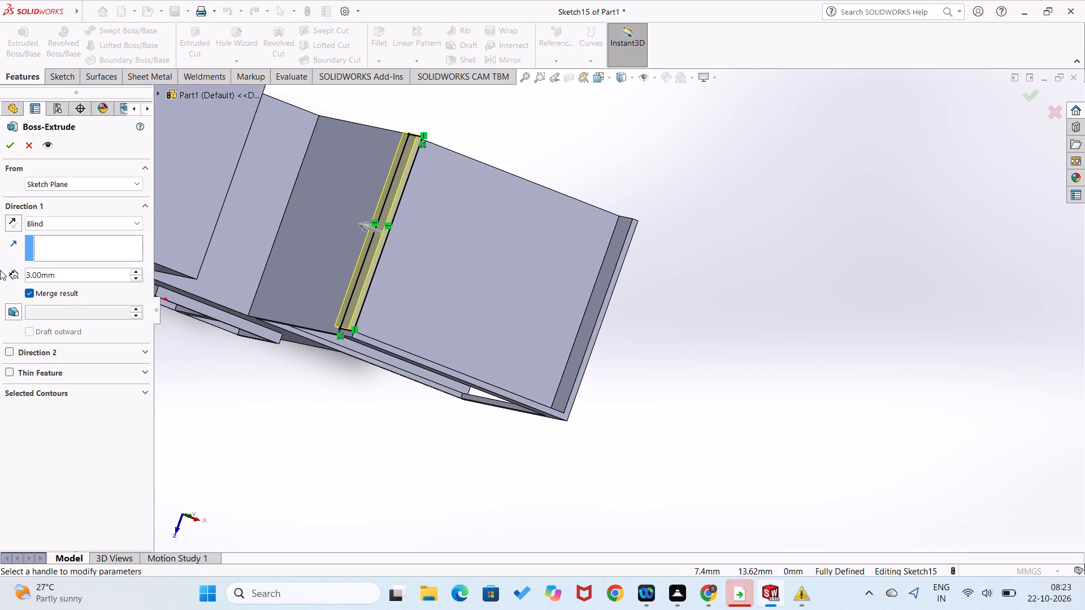
click(8, 215)
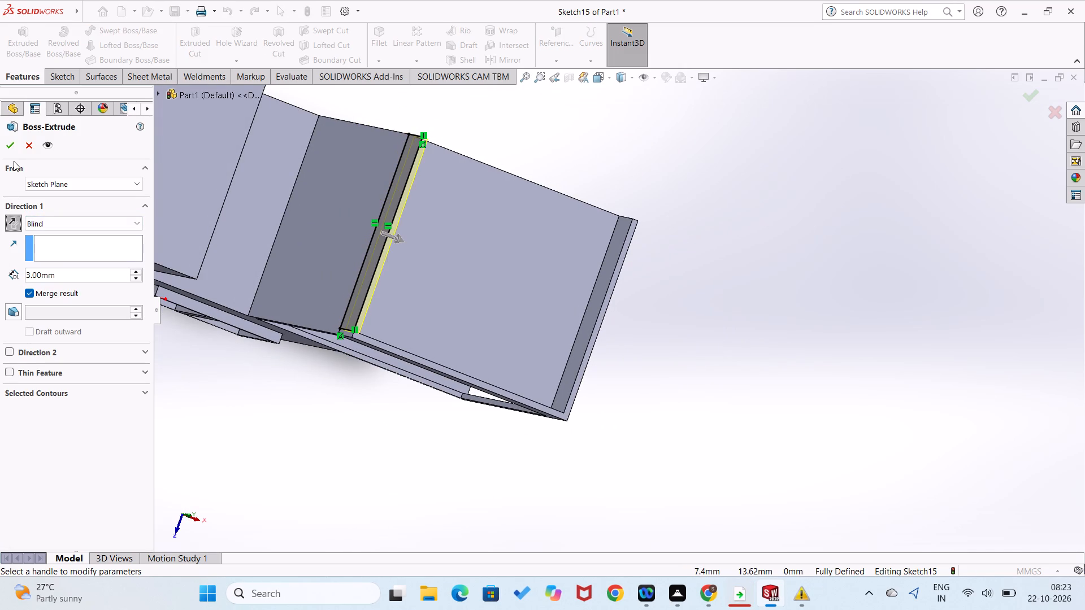
click(12, 150)
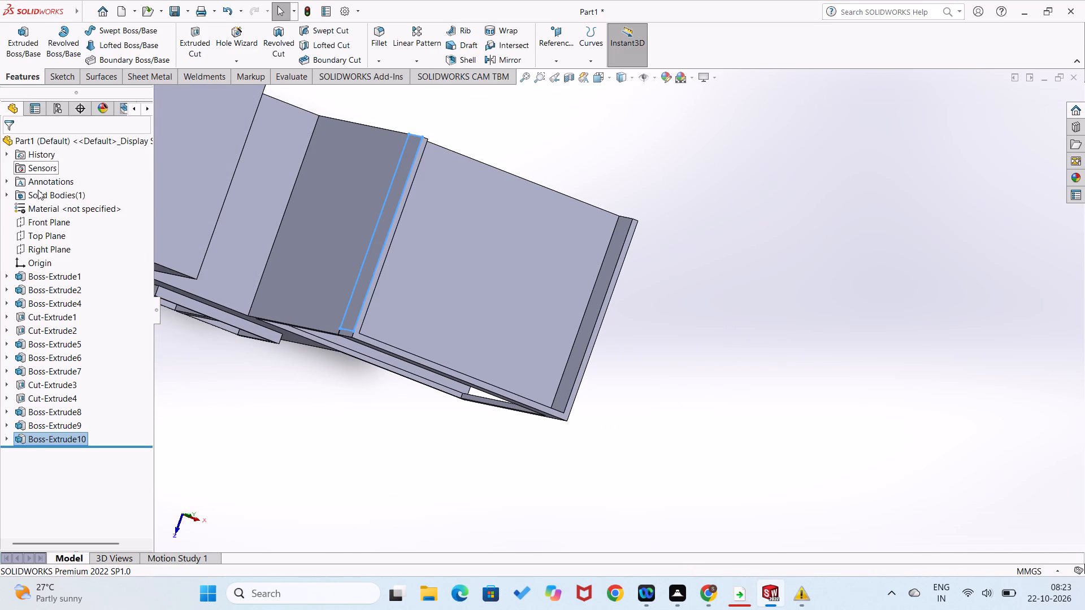
click(357, 423)
On a new sketch on the house's rear face, draw a 15 mm high corner rectangle along the opened block's roof edge, spanning between the two side walls.
middle_drag(448, 381, 389, 579)
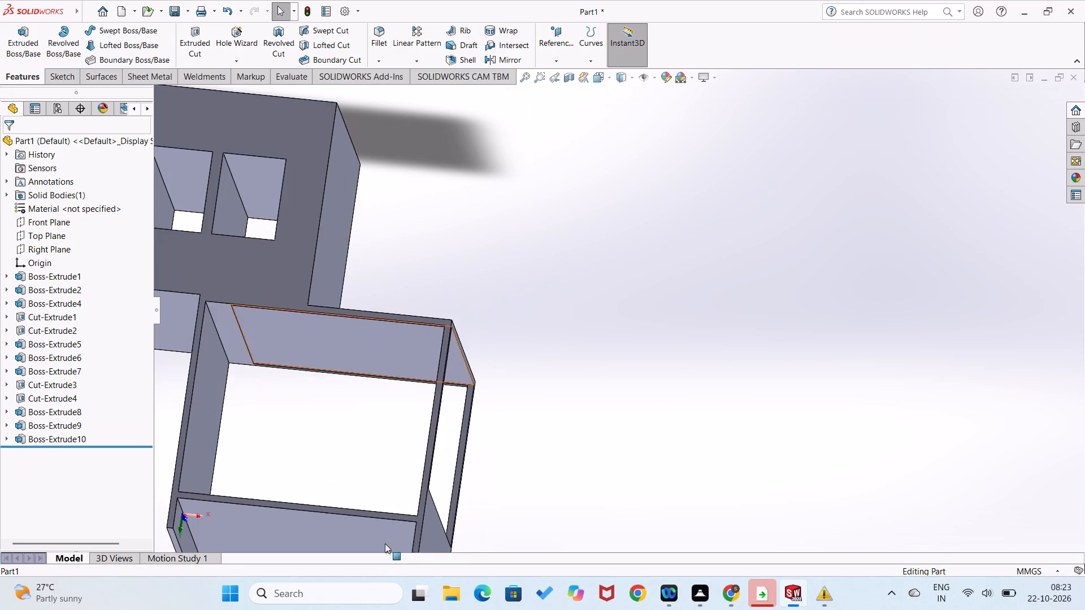
scroll(387, 502, down, 3)
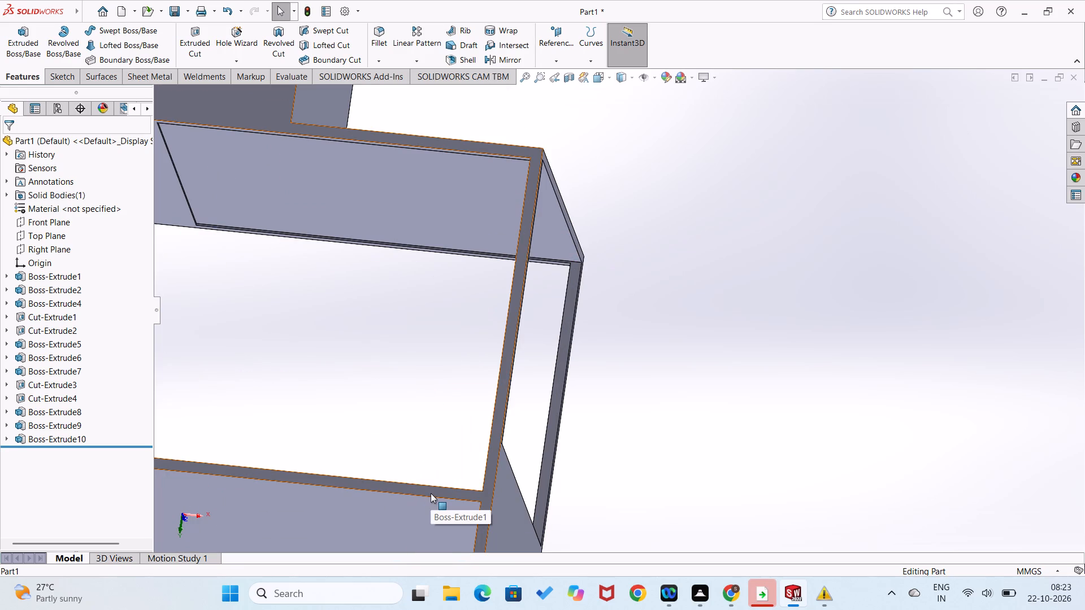
right_click(431, 493)
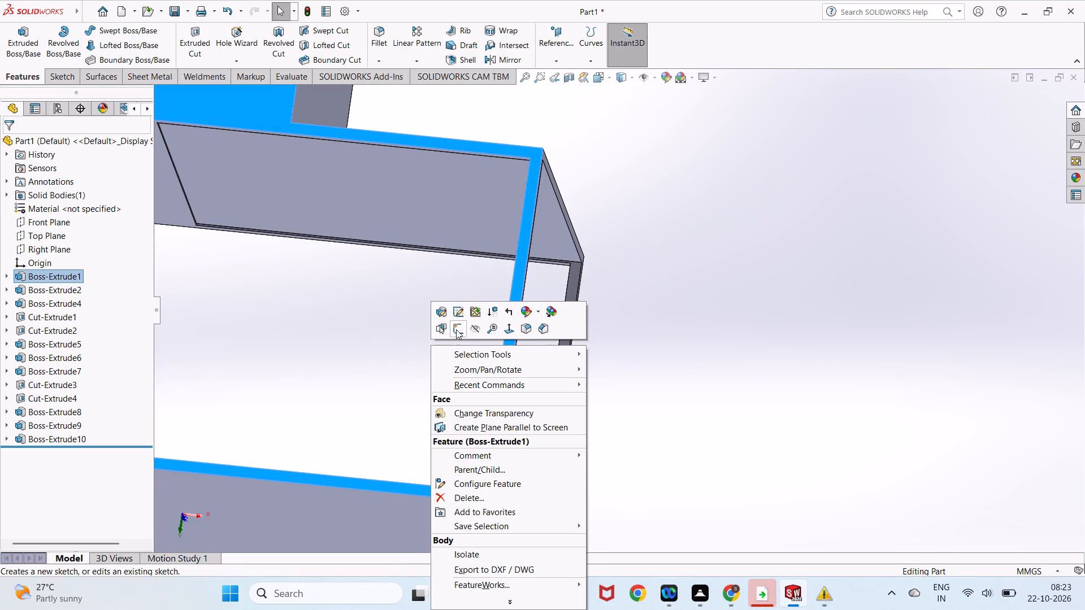
click(456, 329)
click(366, 450)
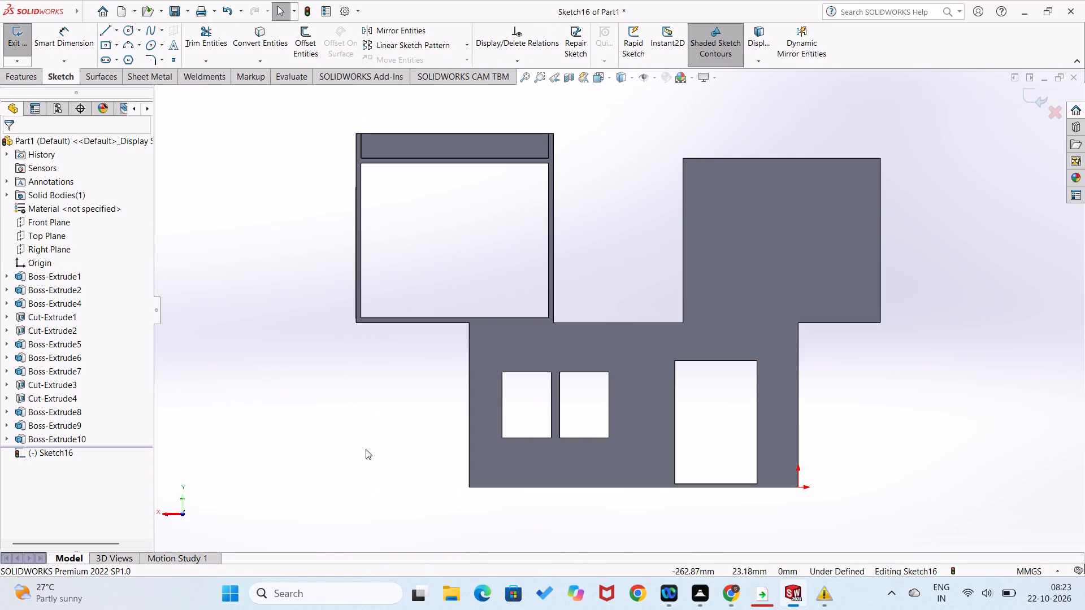
right_drag(366, 448, 302, 547)
scroll(414, 179, down, 4)
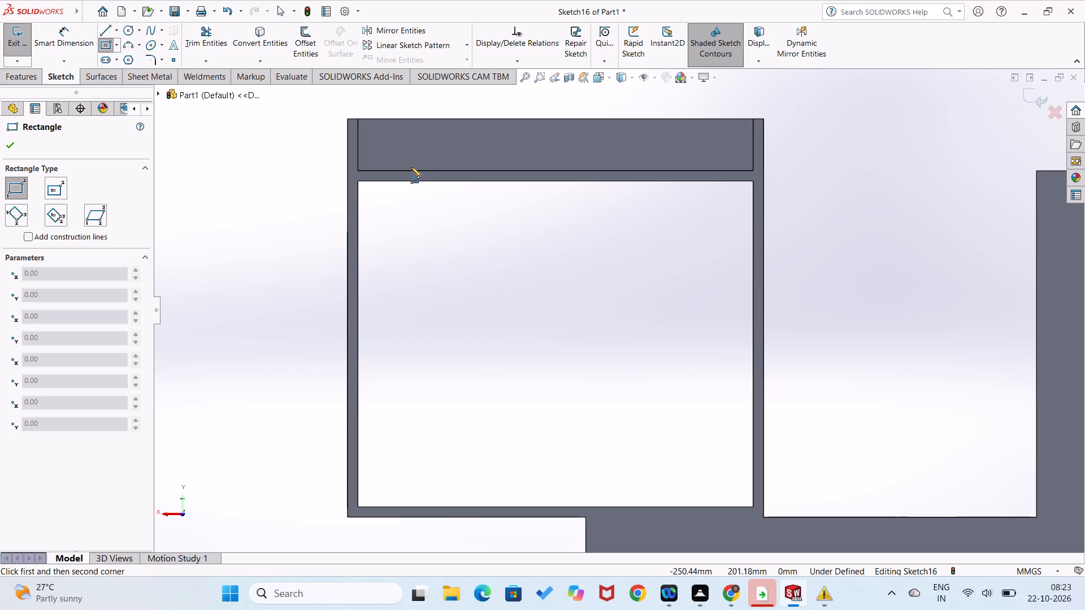
click(358, 171)
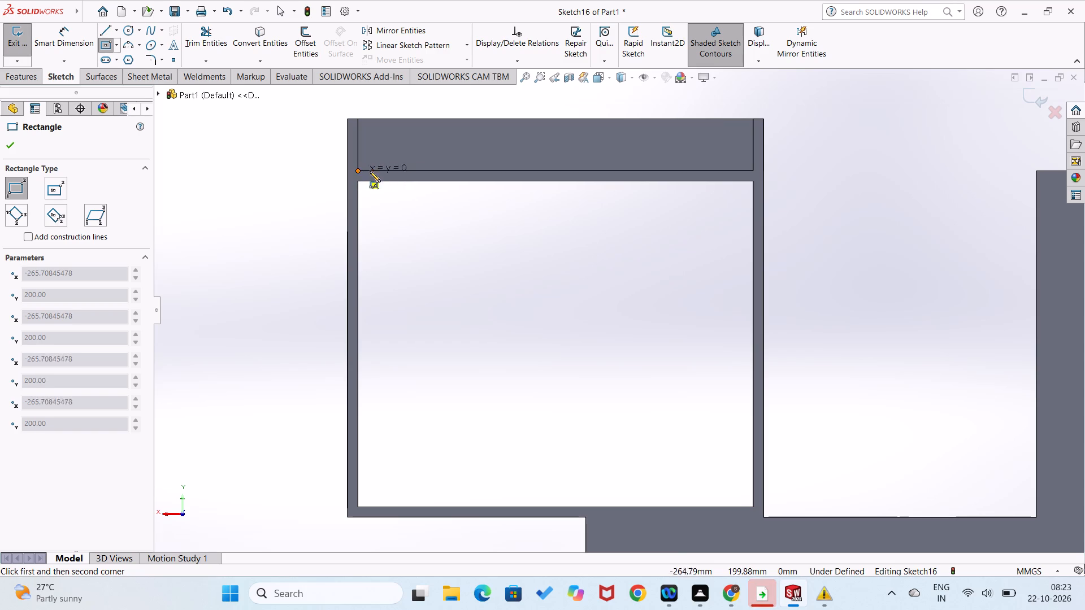
click(753, 118)
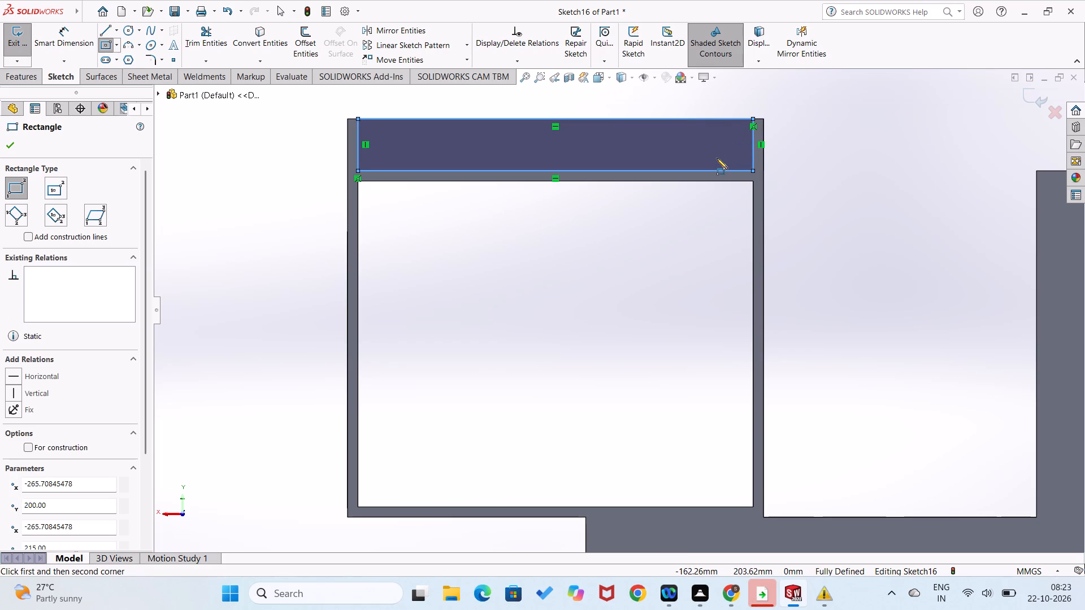
right_drag(828, 314, 802, 257)
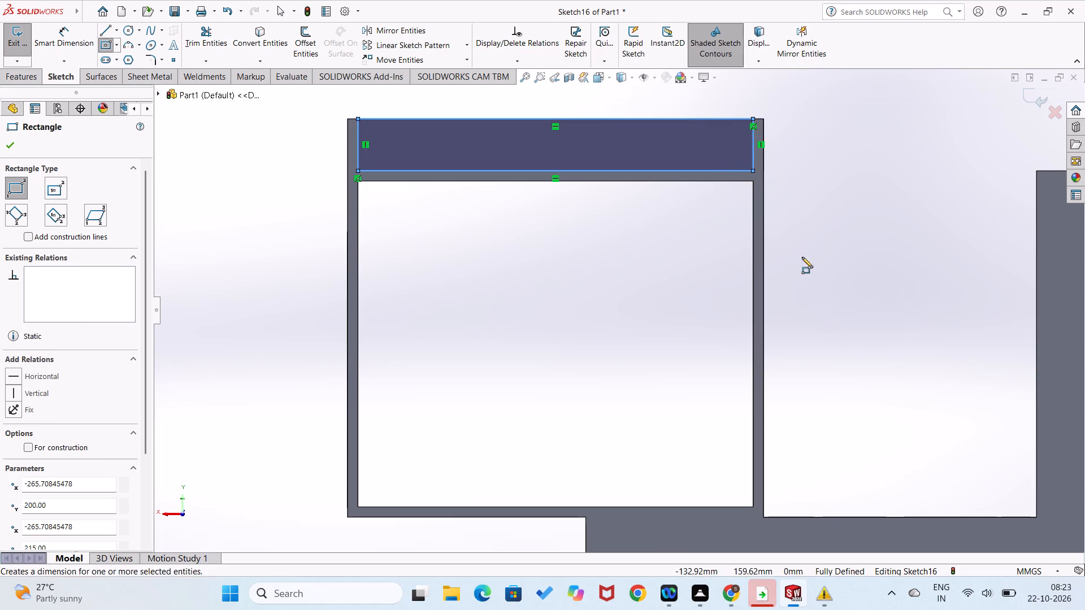
right_drag(802, 257, 802, 141)
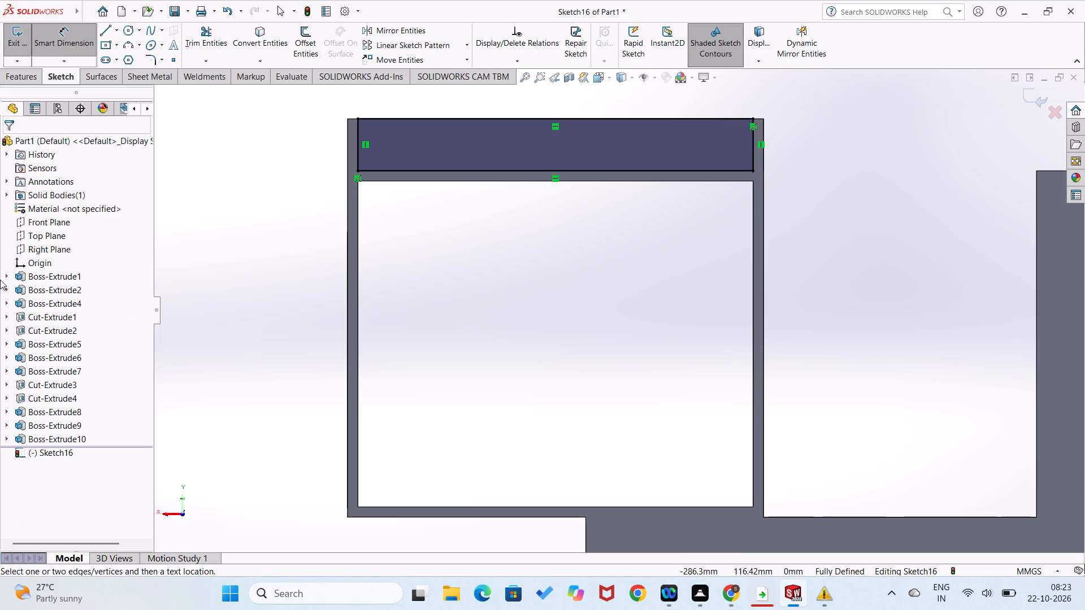
Extrude the rear roof-edge rectangle blind 3 mm in the reversed direction, inward over the roof, merged with the body.
click(25, 77)
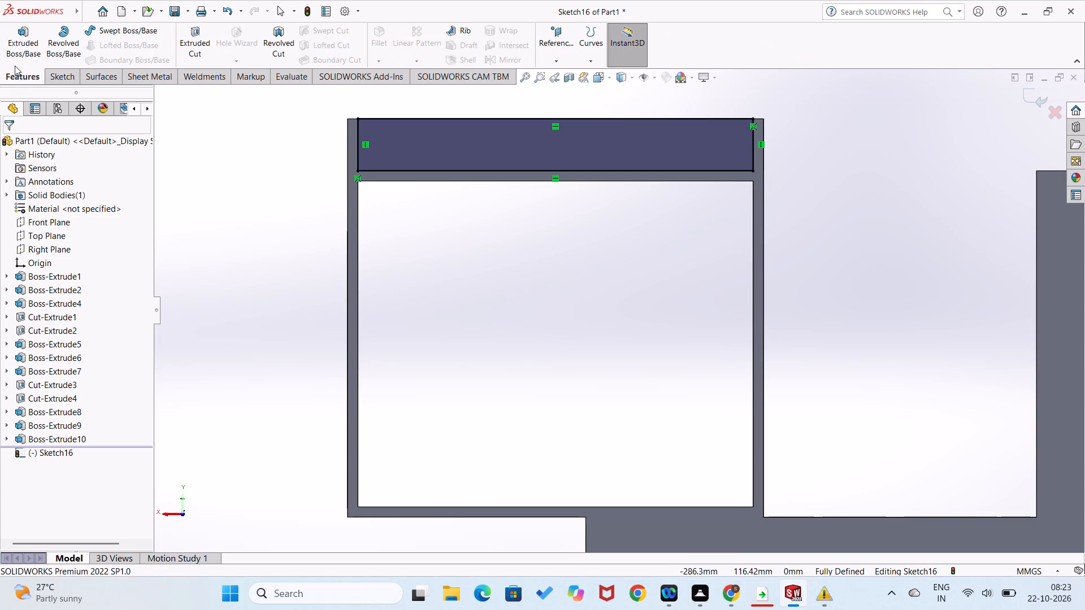
click(17, 42)
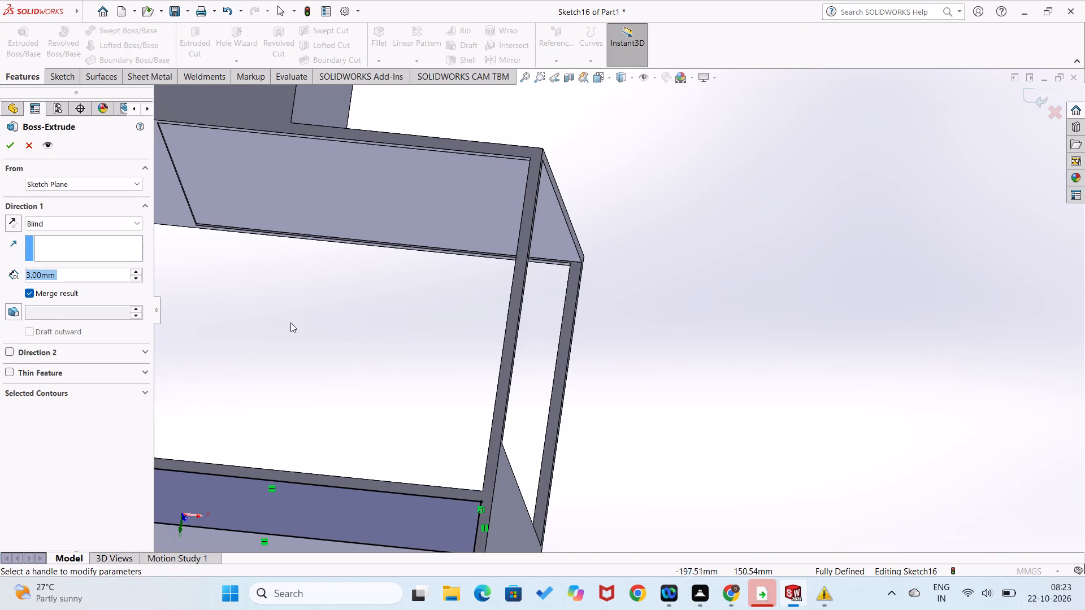
middle_drag(499, 368, 502, 252)
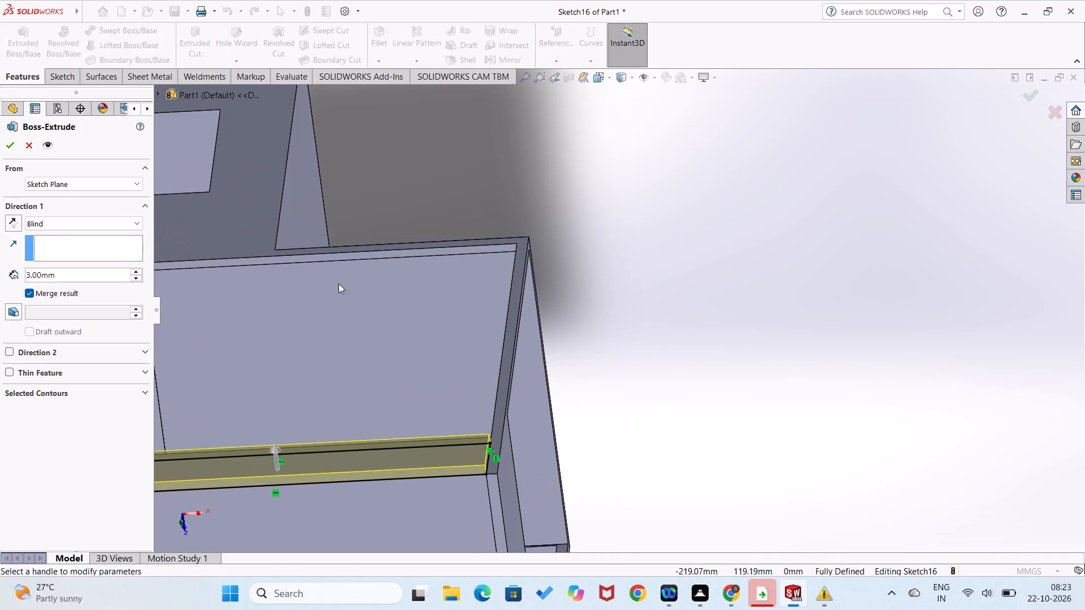
click(5, 220)
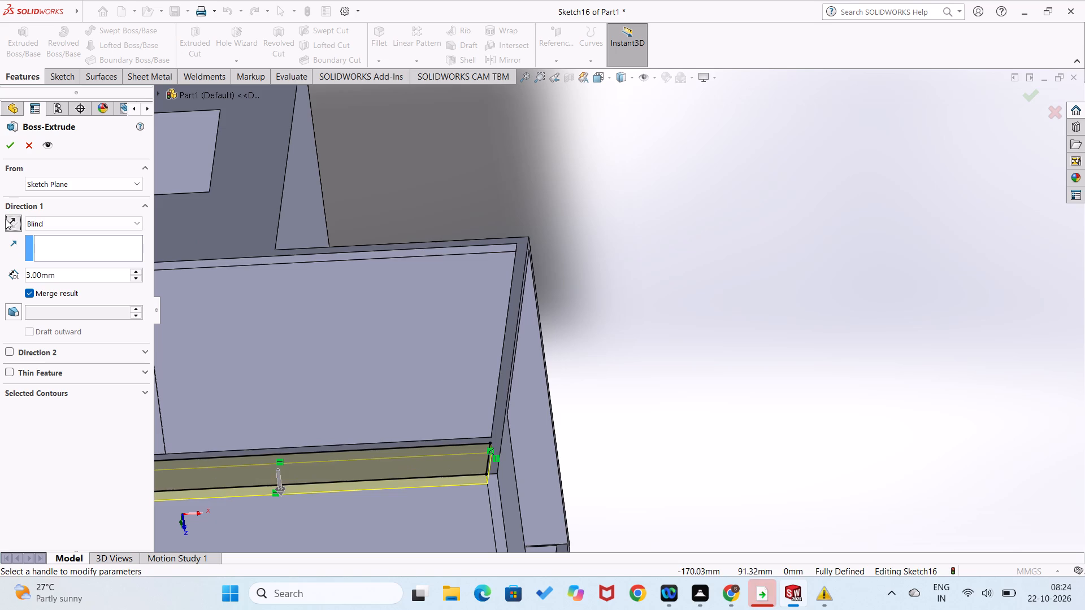
click(12, 141)
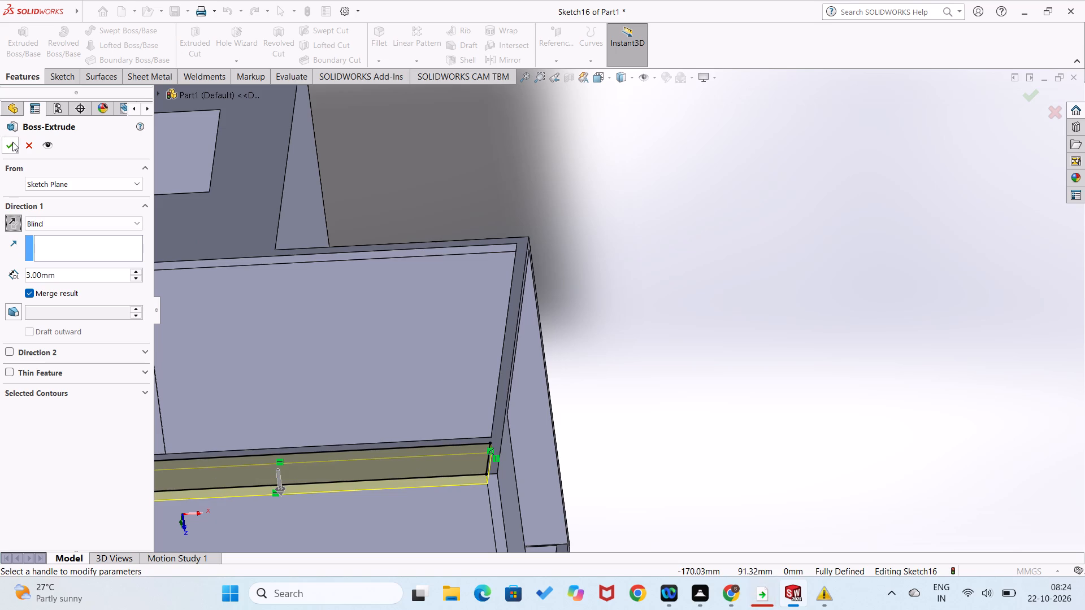
click(626, 359)
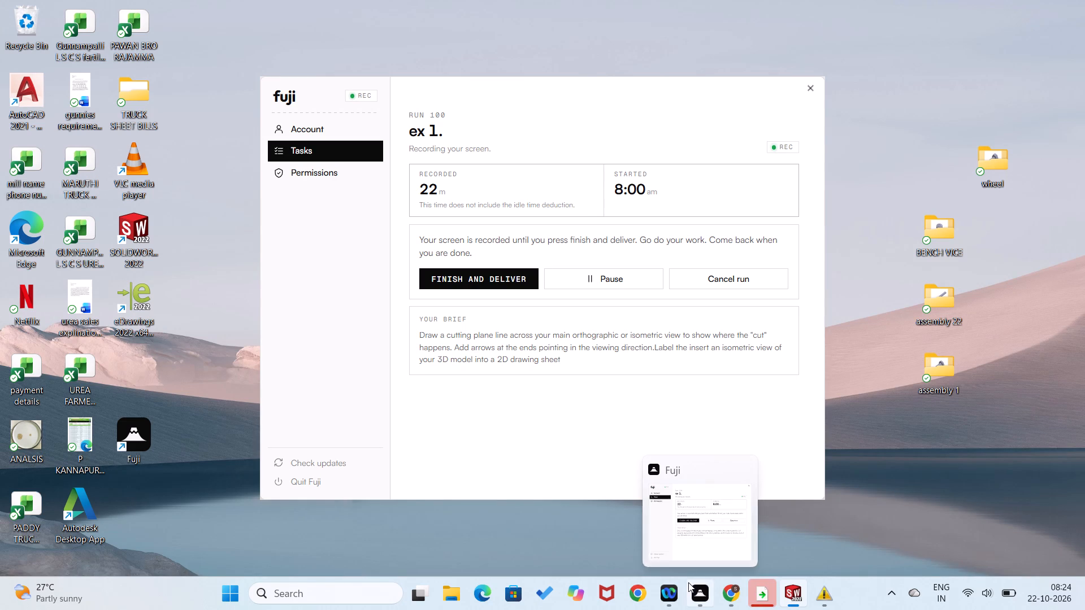
click(623, 332)
middle_drag(691, 435, 702, 152)
scroll(741, 355, up, 3)
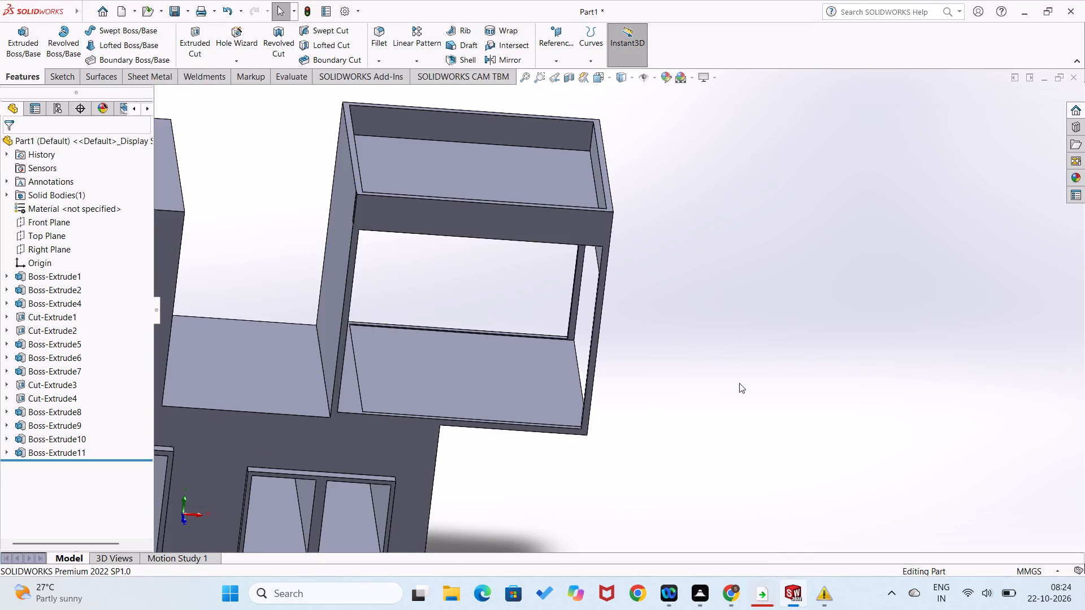
On a new sketch on the house's front face, draw a corner rectangle about 42 x 72 mm on the solid upper block.
middle_drag(739, 383, 693, 386)
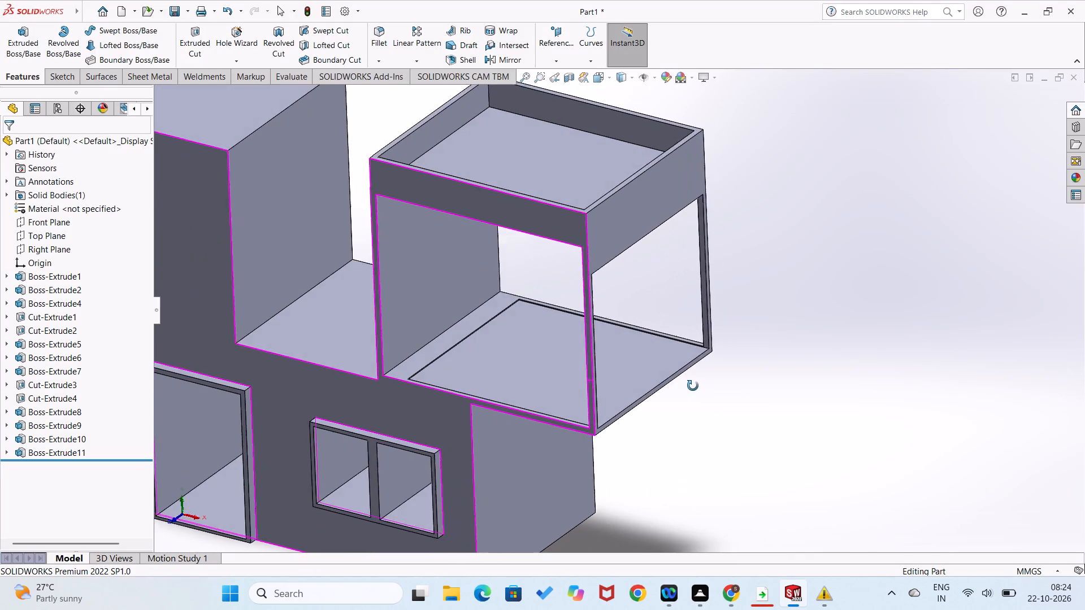
middle_drag(693, 386, 700, 293)
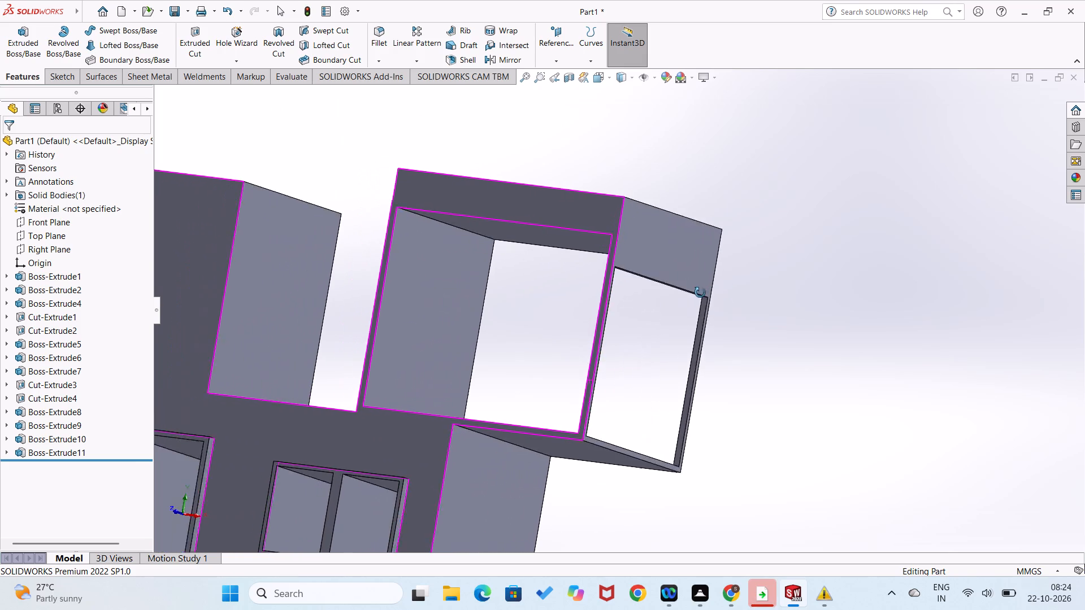
middle_drag(700, 293, 681, 302)
scroll(681, 302, up, 3)
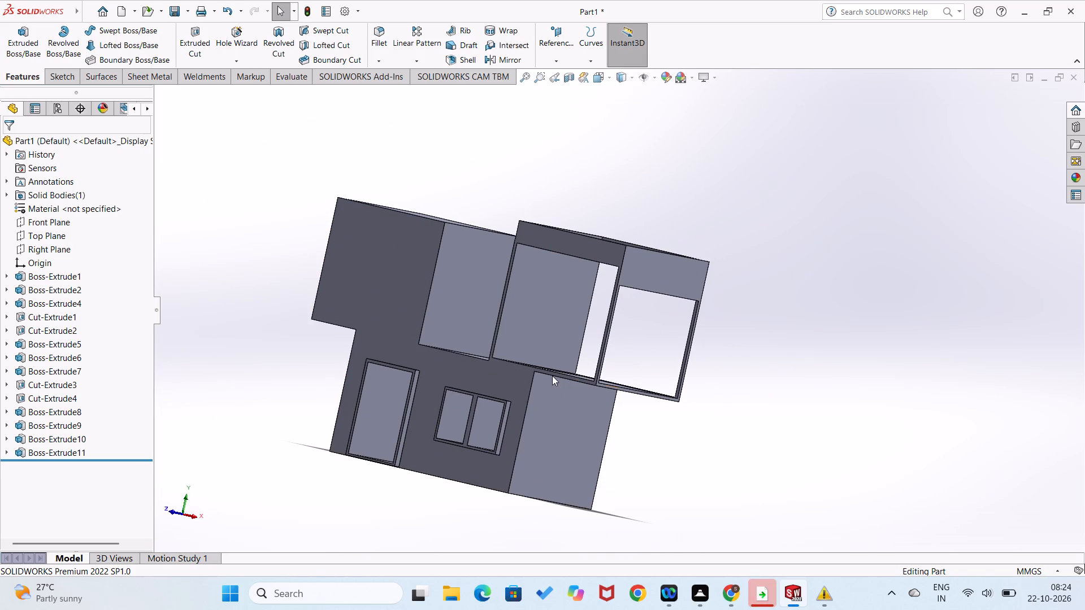
middle_drag(497, 438, 581, 524)
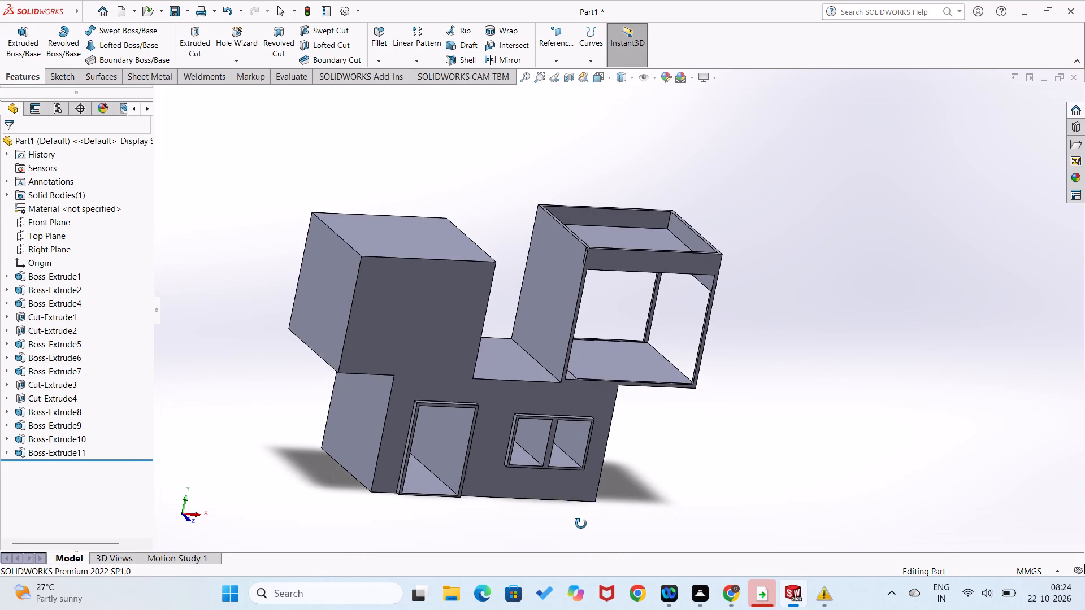
middle_drag(581, 524, 577, 516)
right_click(427, 302)
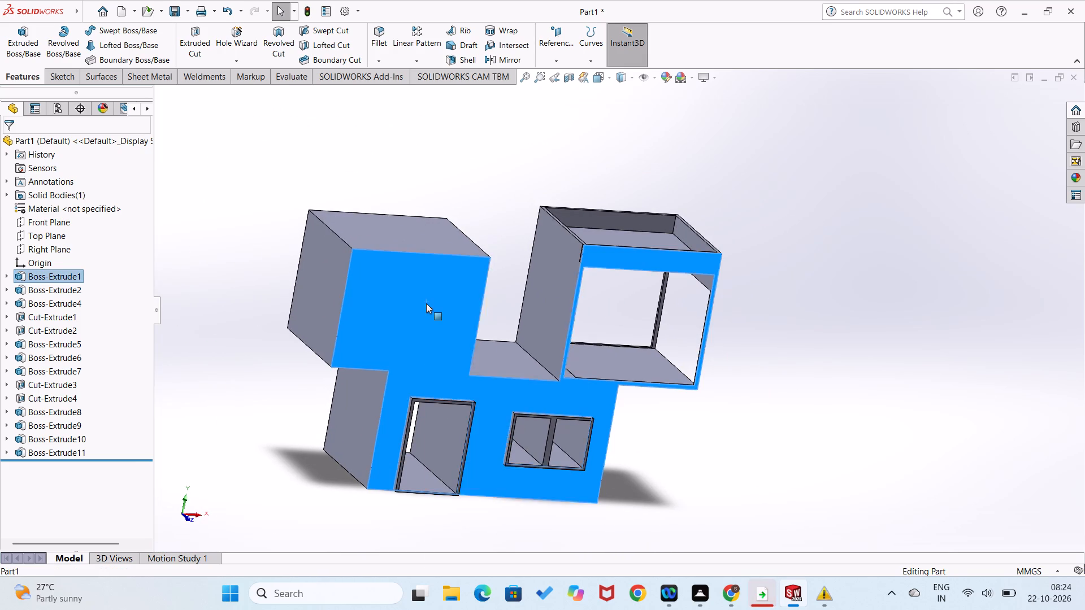
click(454, 285)
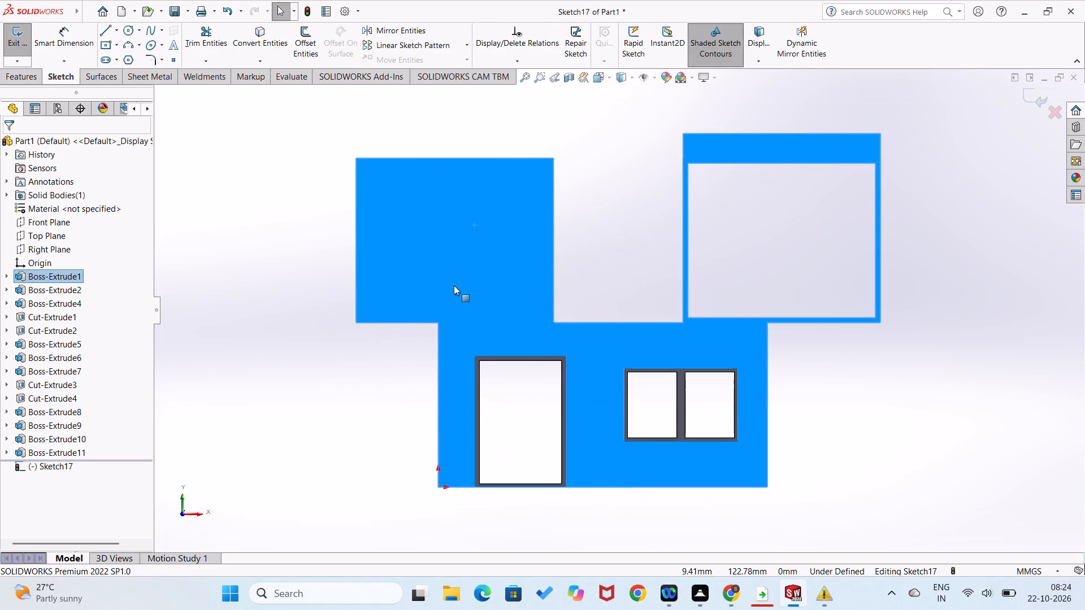
click(311, 445)
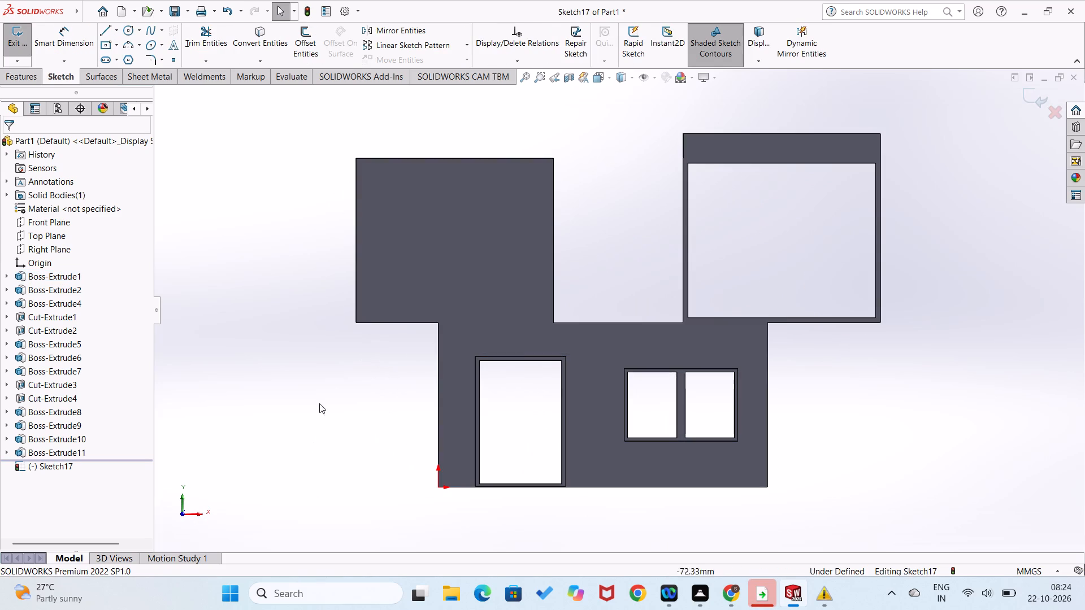
right_drag(325, 384, 323, 476)
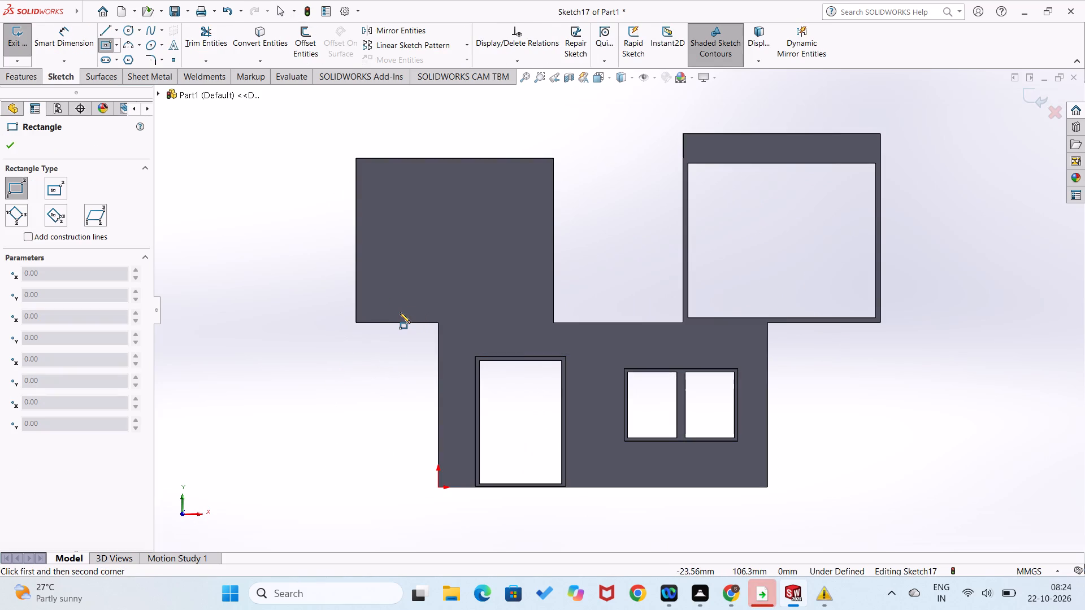
click(383, 313)
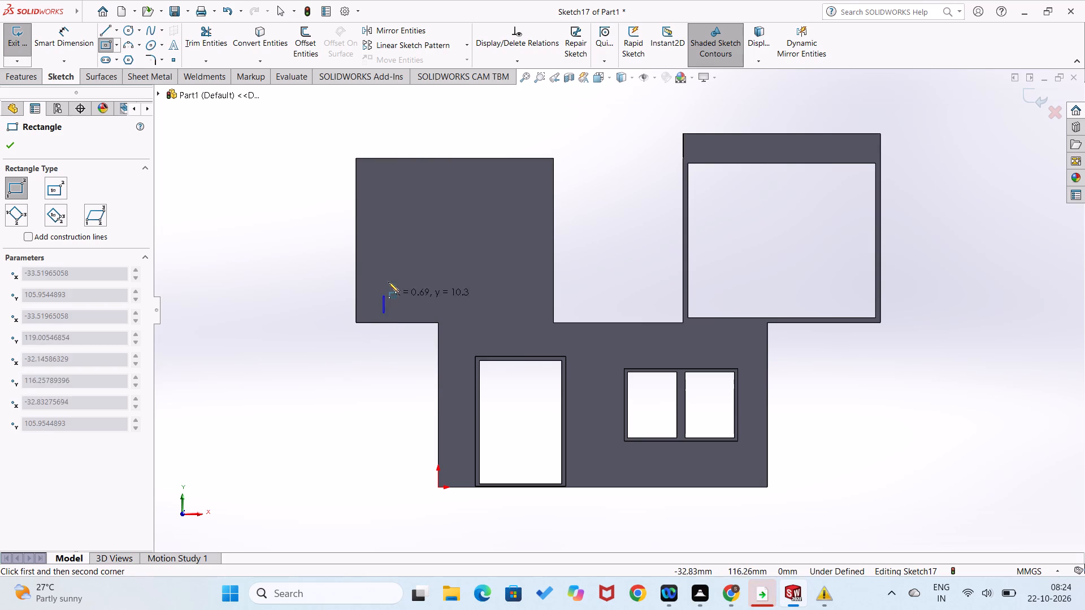
click(452, 195)
Dimension the rectangle's lower outer corner 5 mm vertically above the solid block's lower outer corner.
right_drag(276, 491, 322, 329)
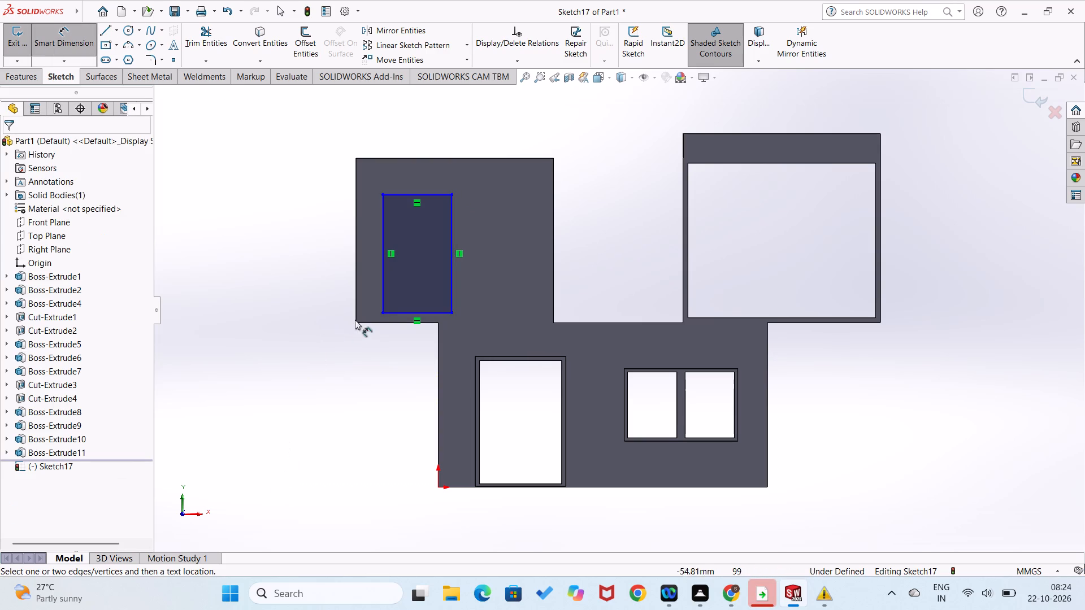
scroll(378, 306, up, 2)
scroll(507, 283, down, 5)
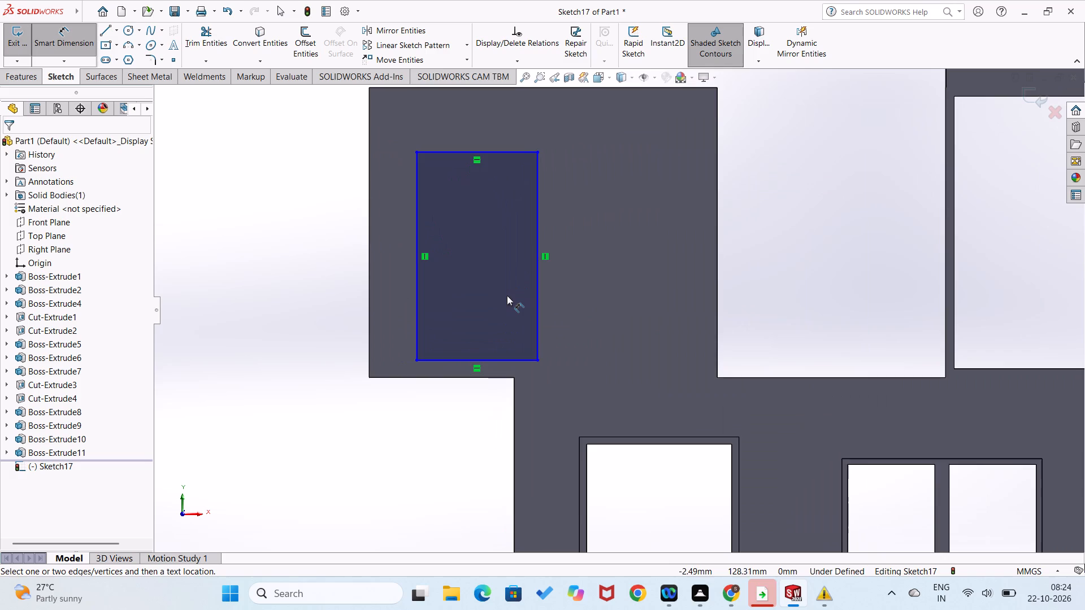
scroll(507, 296, down, 2)
click(318, 416)
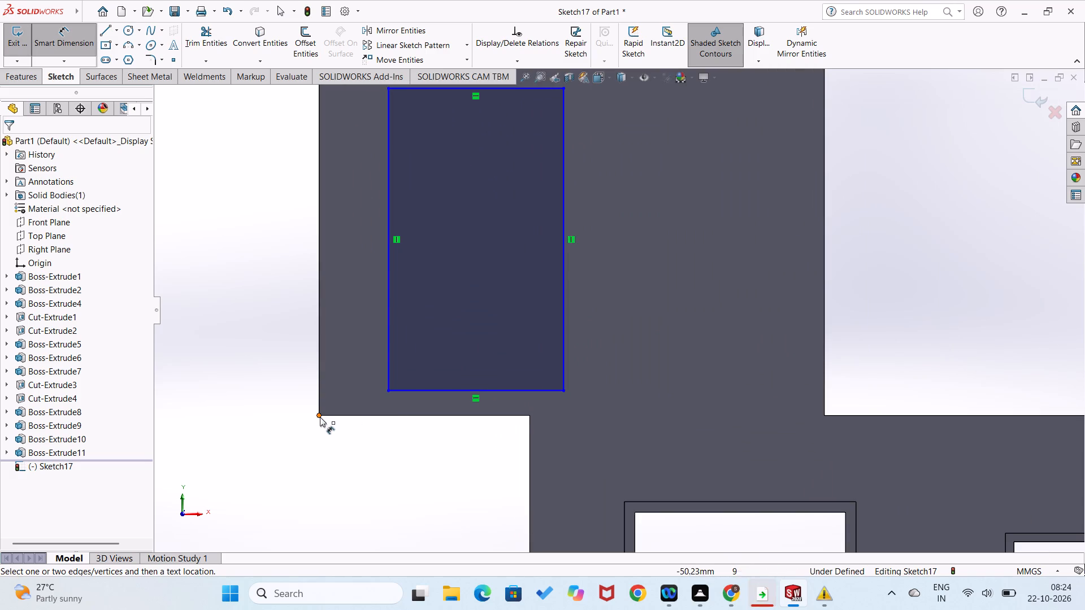
click(388, 390)
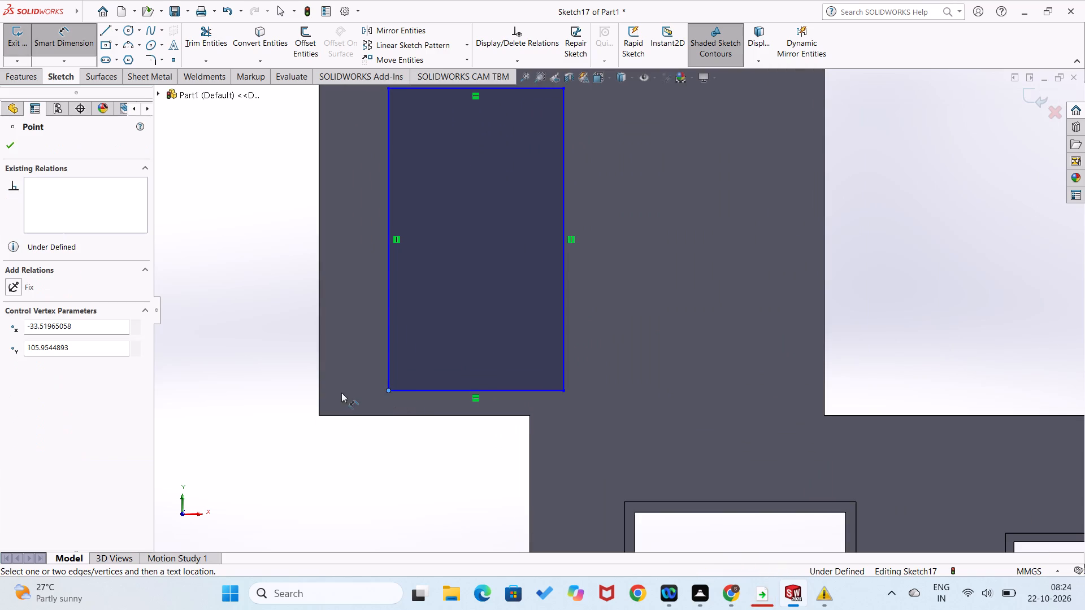
click(318, 416)
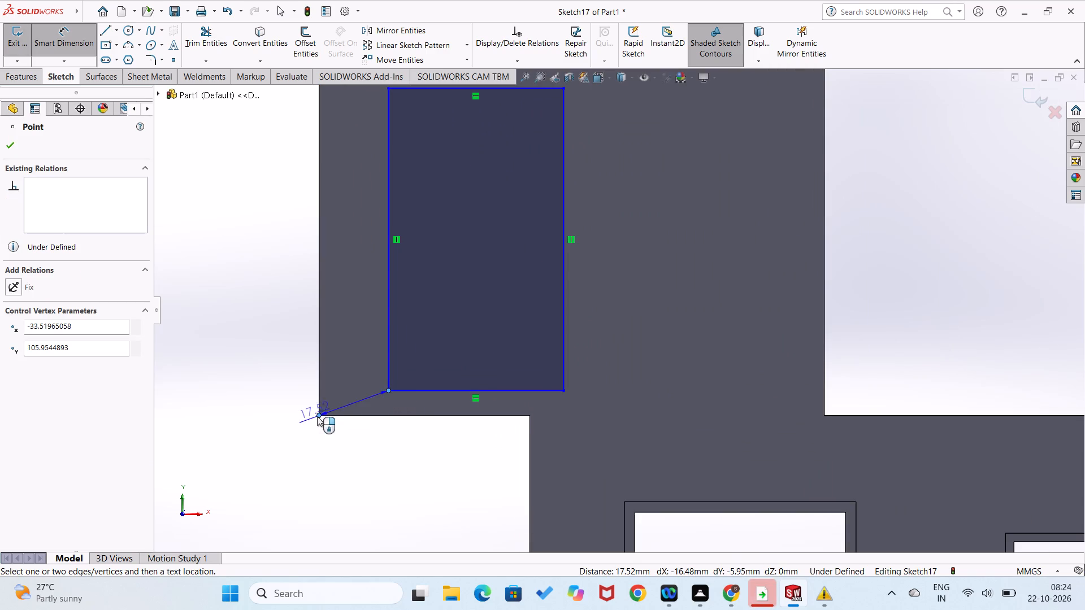
click(264, 402)
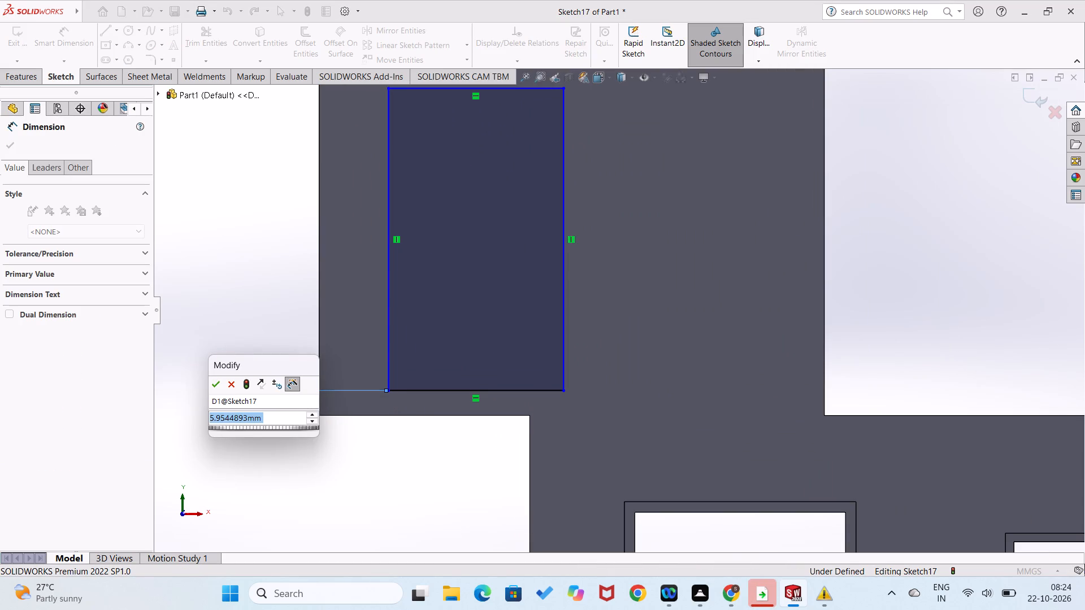
key(5)
key(Return)
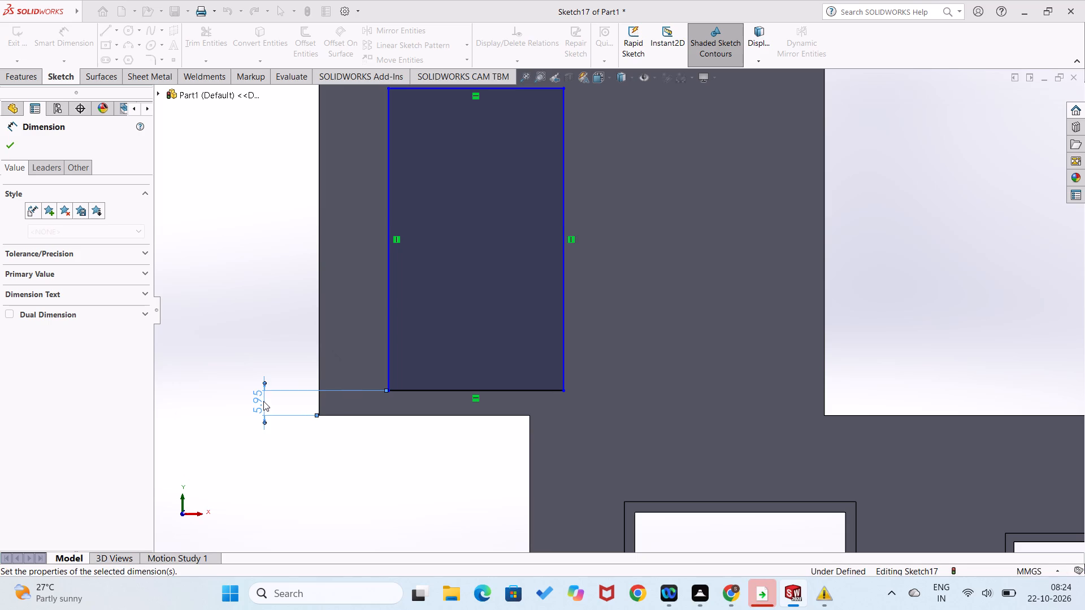
click(272, 476)
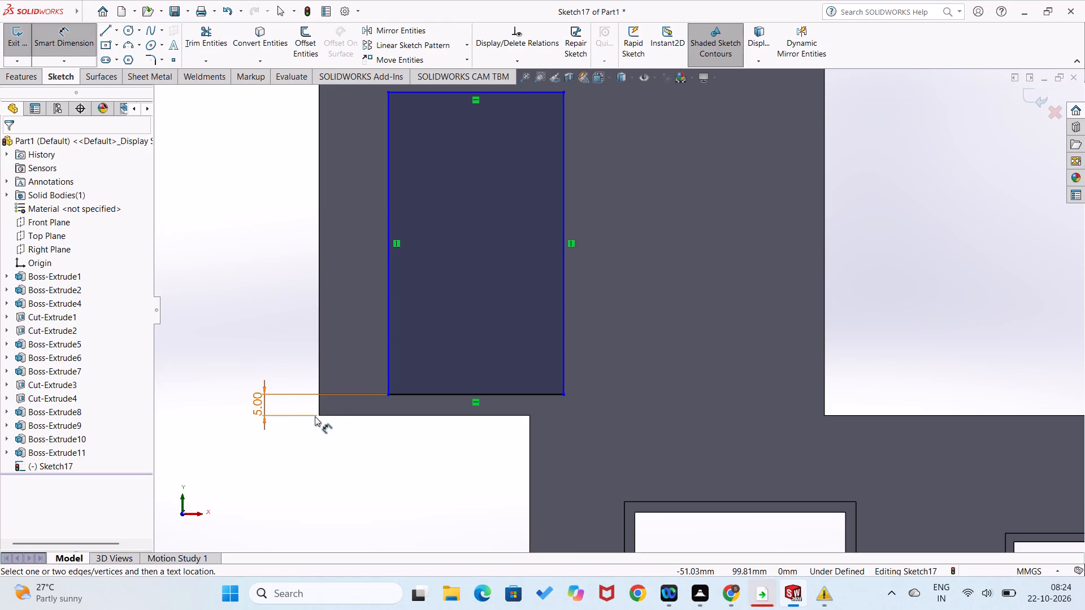
Dimension the rectangle's lower outer corner 15 mm horizontally from the solid block's lower outer corner.
click(318, 415)
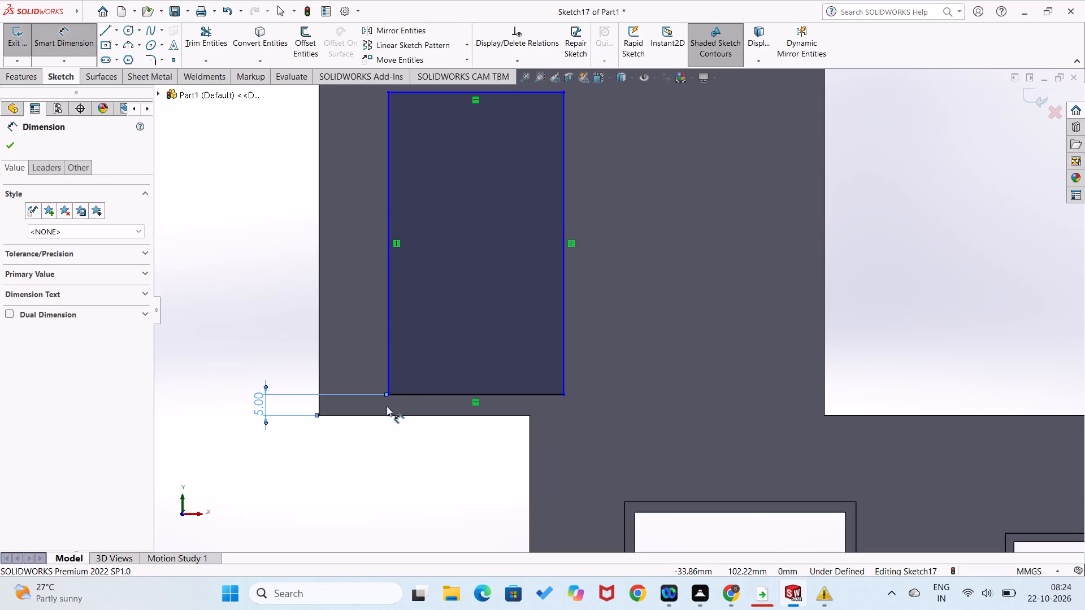
click(390, 395)
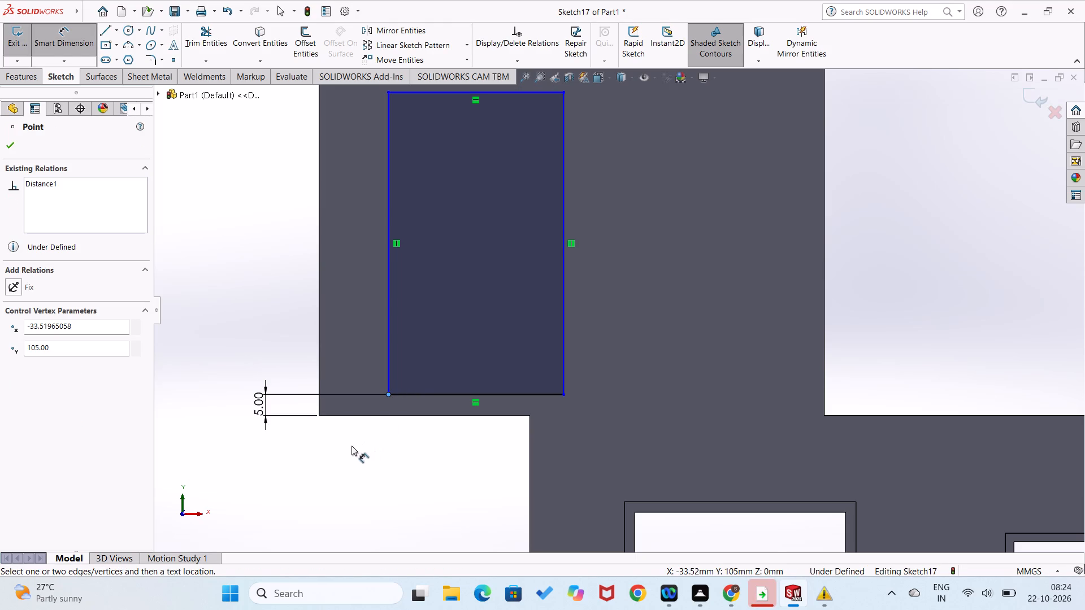
click(318, 416)
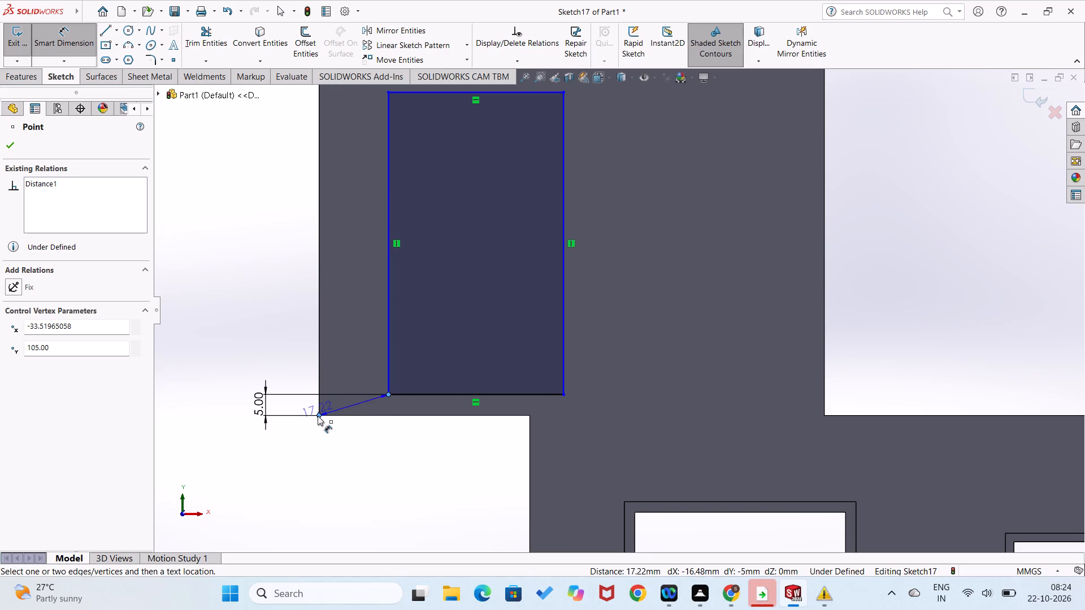
click(323, 462)
text(15)
key(Return)
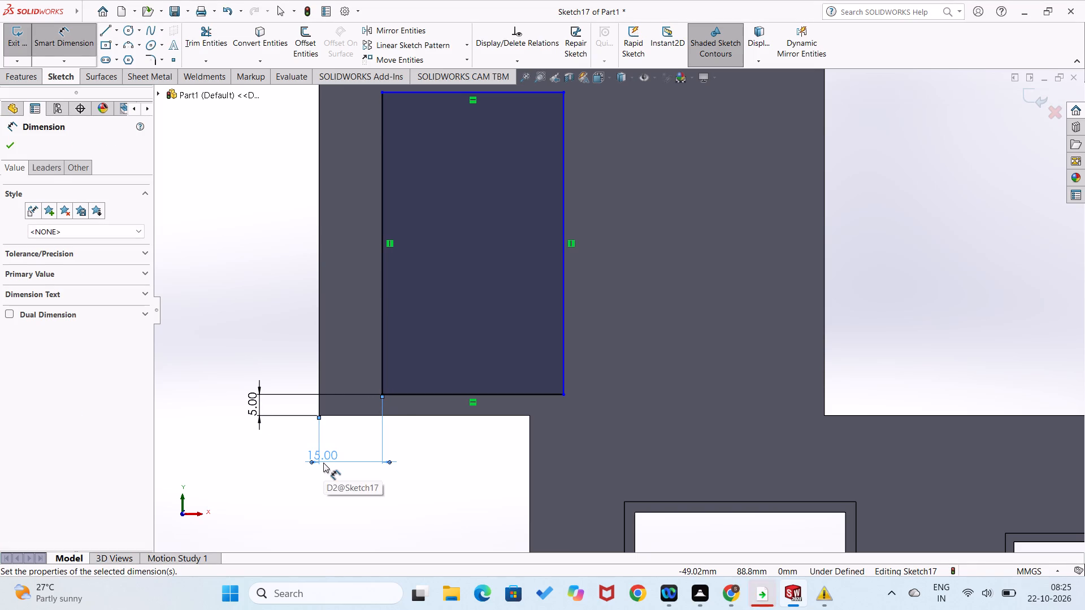
click(419, 517)
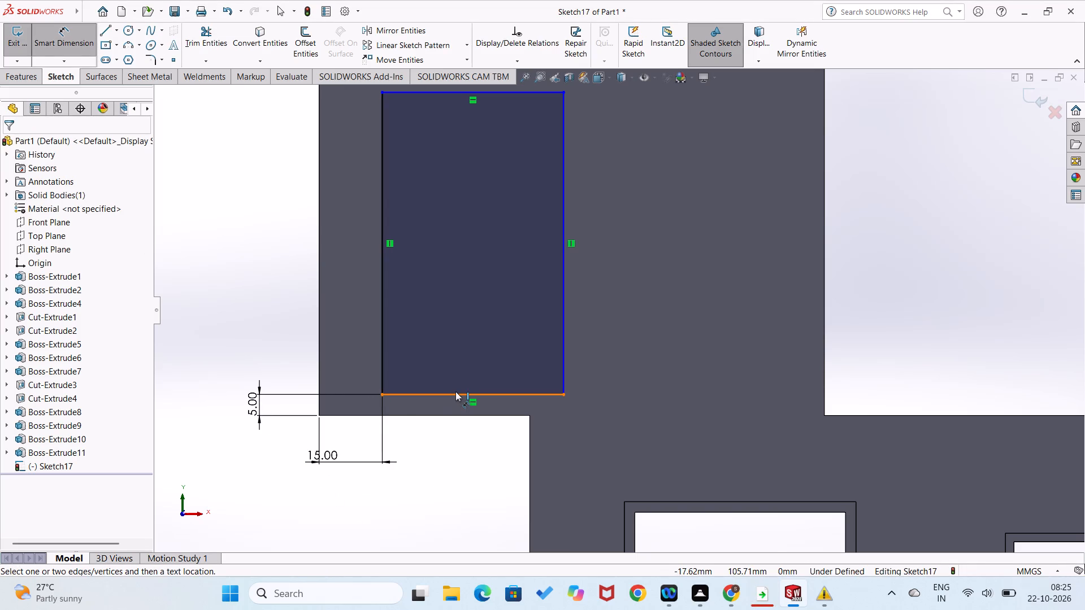
Dimension the rectangle on the solid block 40 mm wide and 70 mm high.
click(455, 391)
click(446, 433)
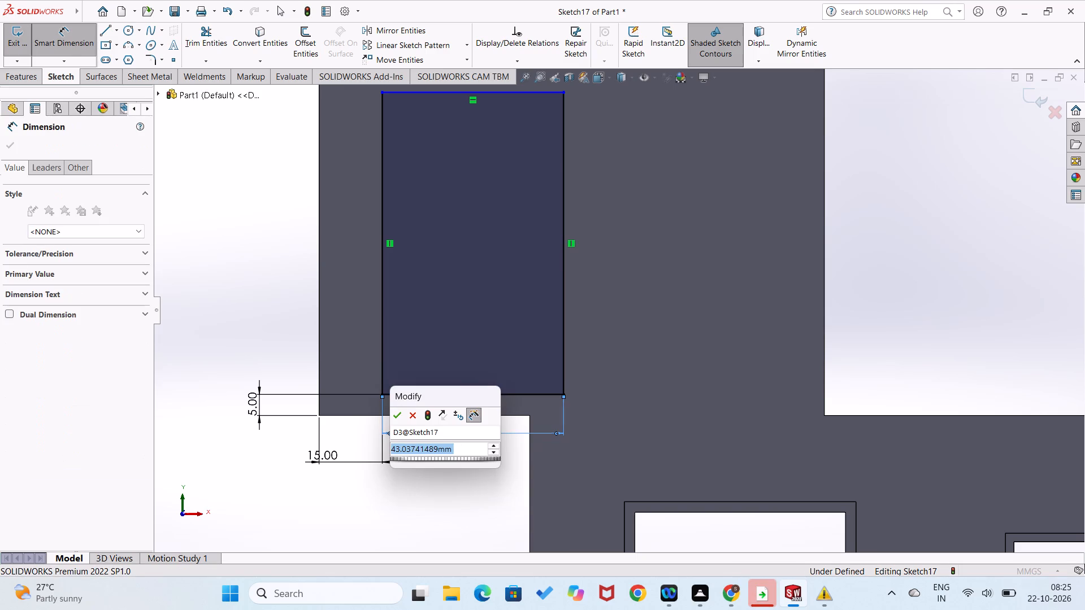
text(40)
key(Return)
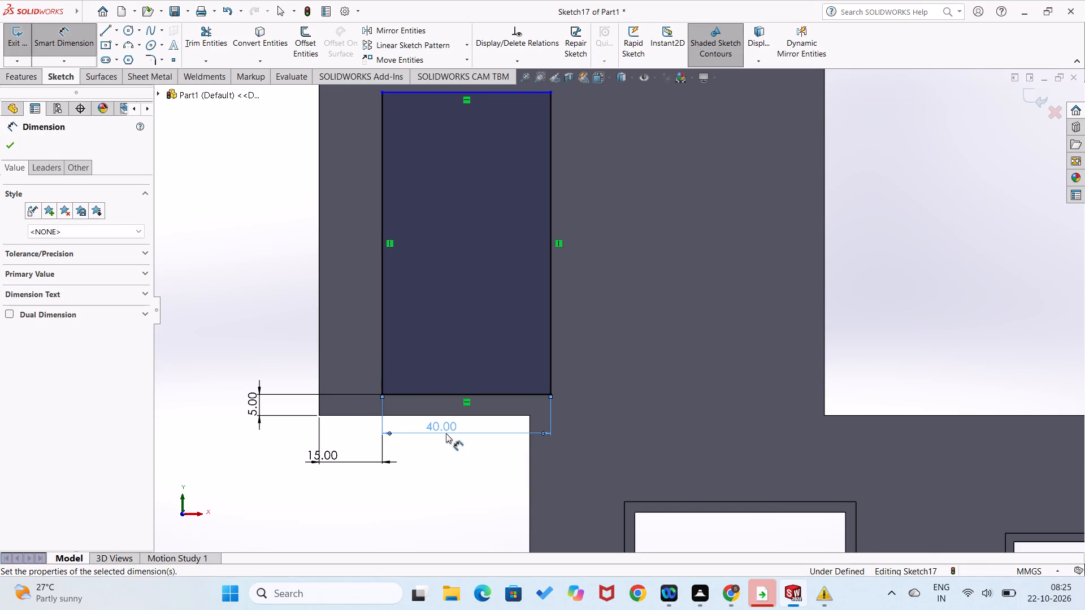
click(453, 479)
scroll(458, 476, up, 1)
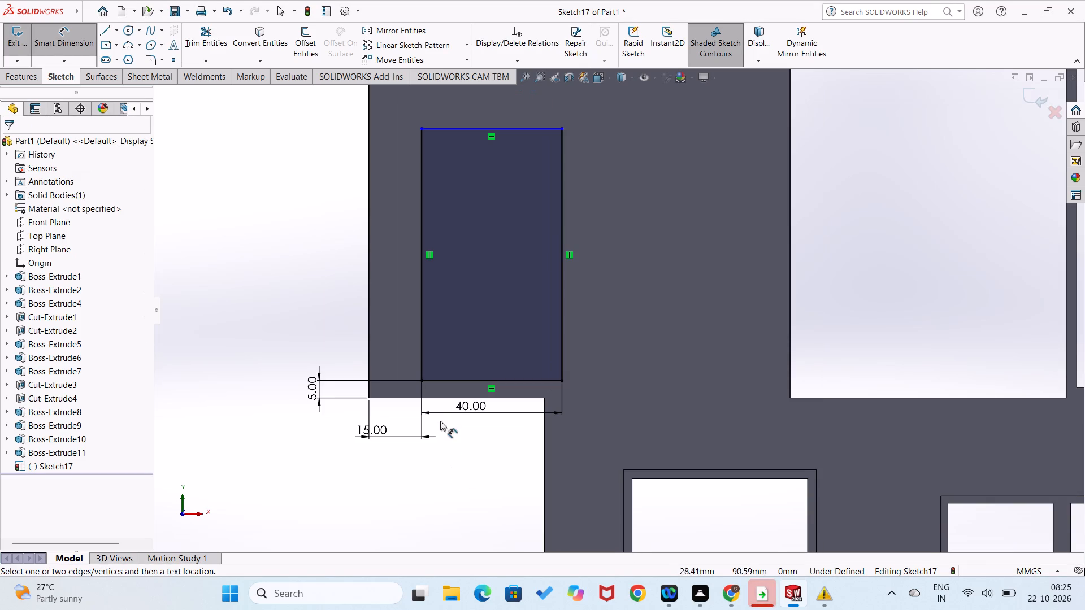
click(419, 363)
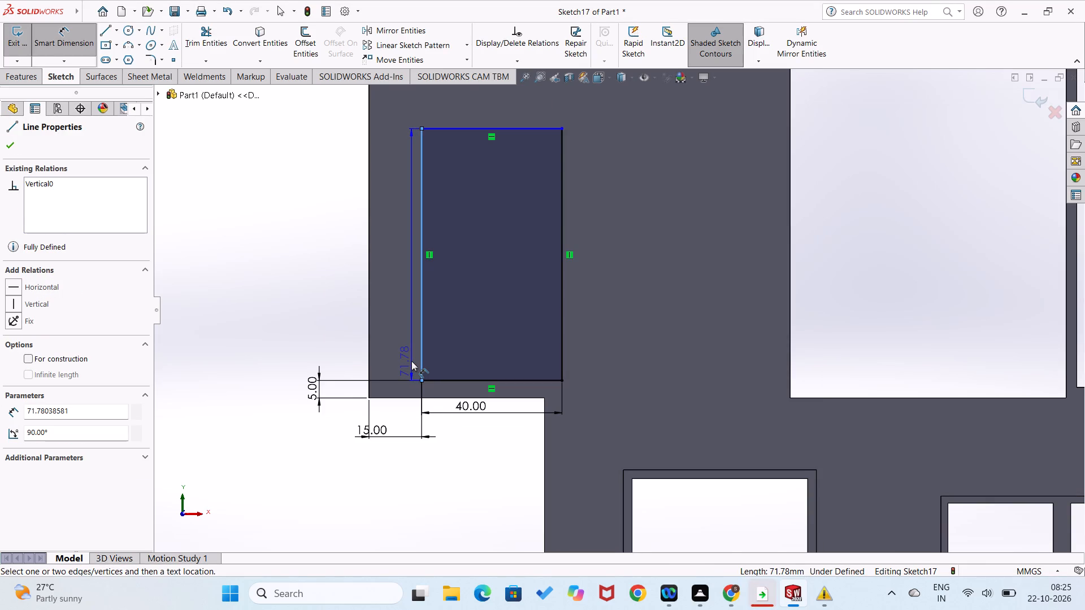
click(411, 361)
text(70)
key(Return)
click(239, 297)
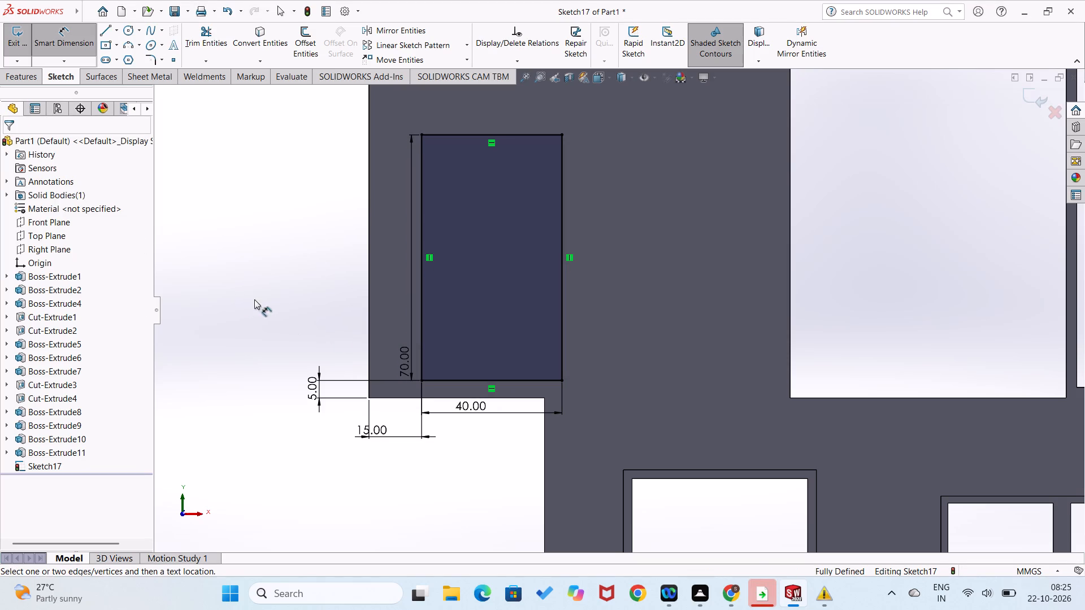
Cut-extrude the 40 x 70 mm rectangle blind 153 mm from the front face back through the solid upper block.
scroll(313, 302, up, 2)
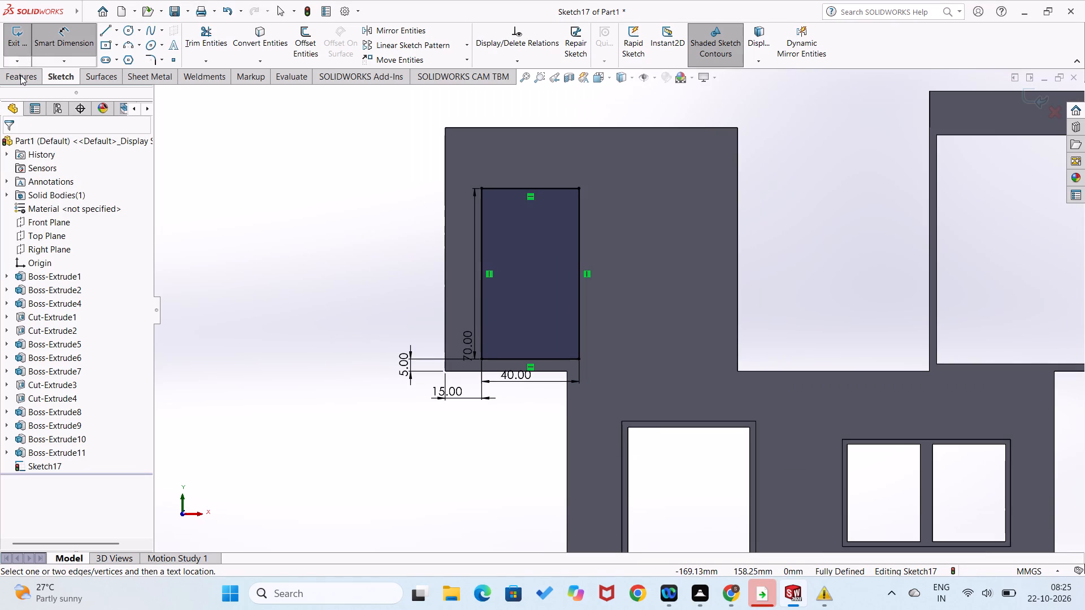
click(19, 80)
click(195, 59)
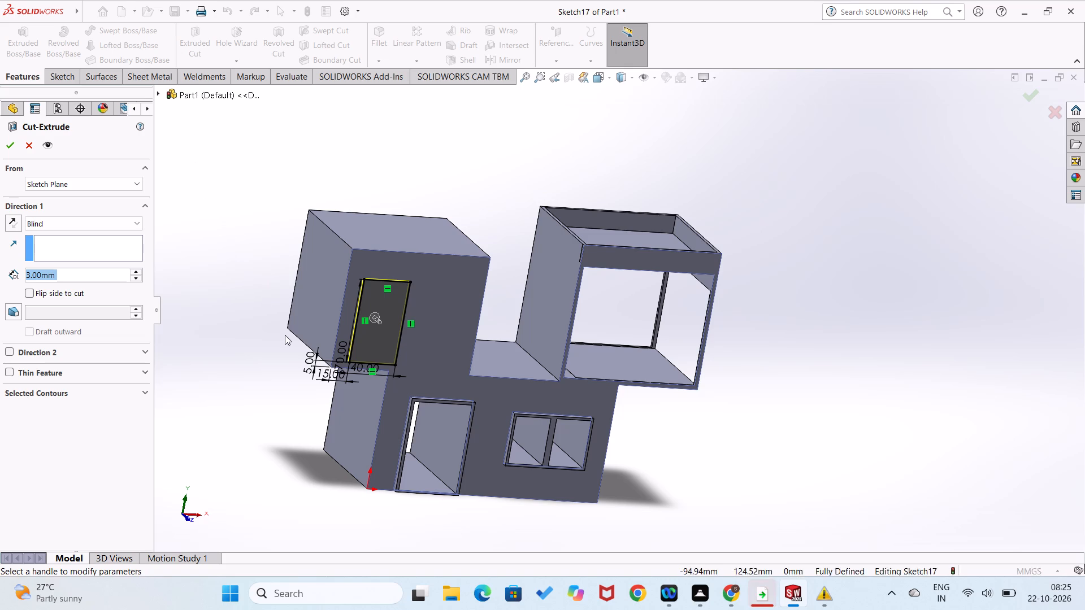
triple_click(16, 219)
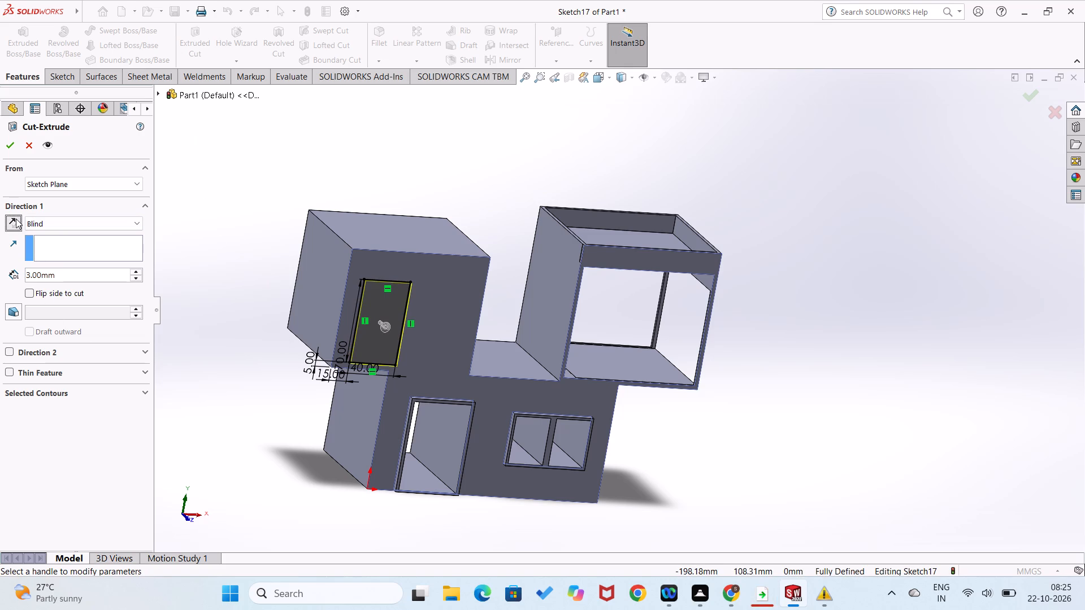
triple_click(15, 219)
click(15, 219)
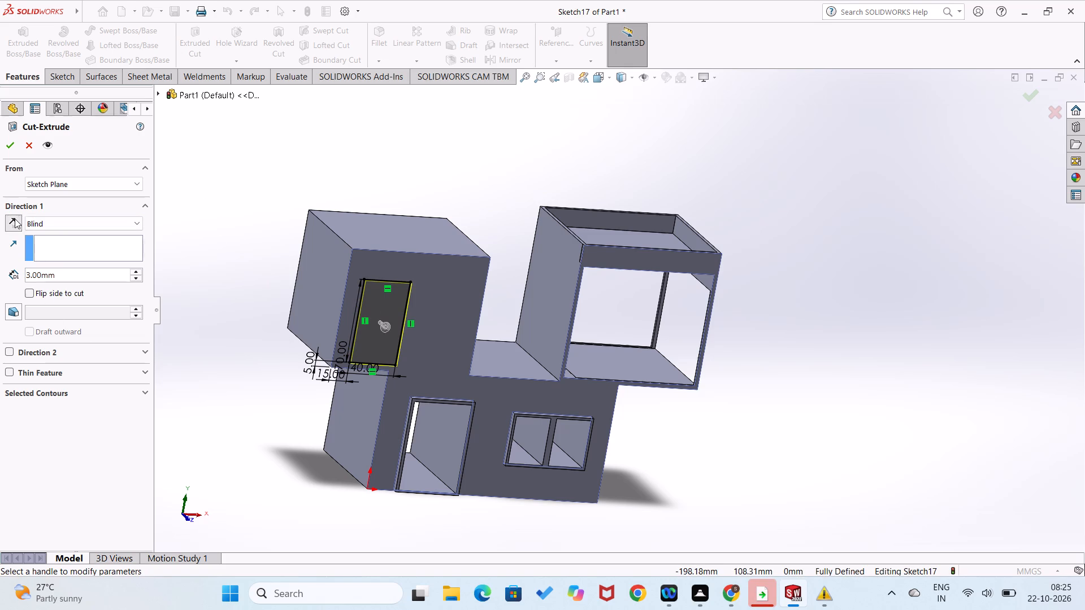
click(133, 267)
triple_click(133, 271)
triple_click(133, 271)
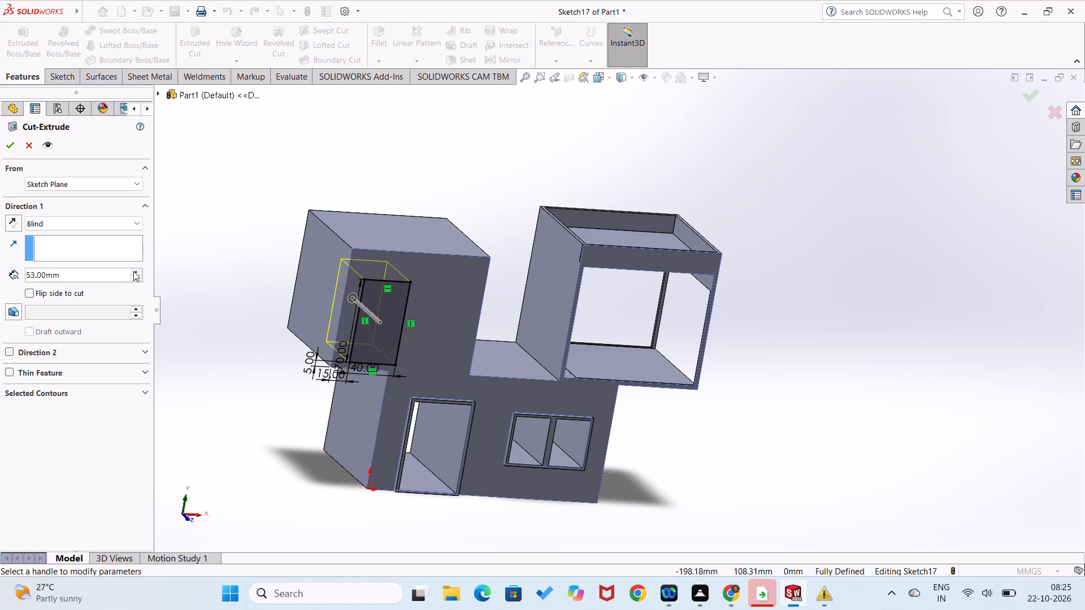
triple_click(133, 271)
triple_click(133, 271)
double_click(133, 271)
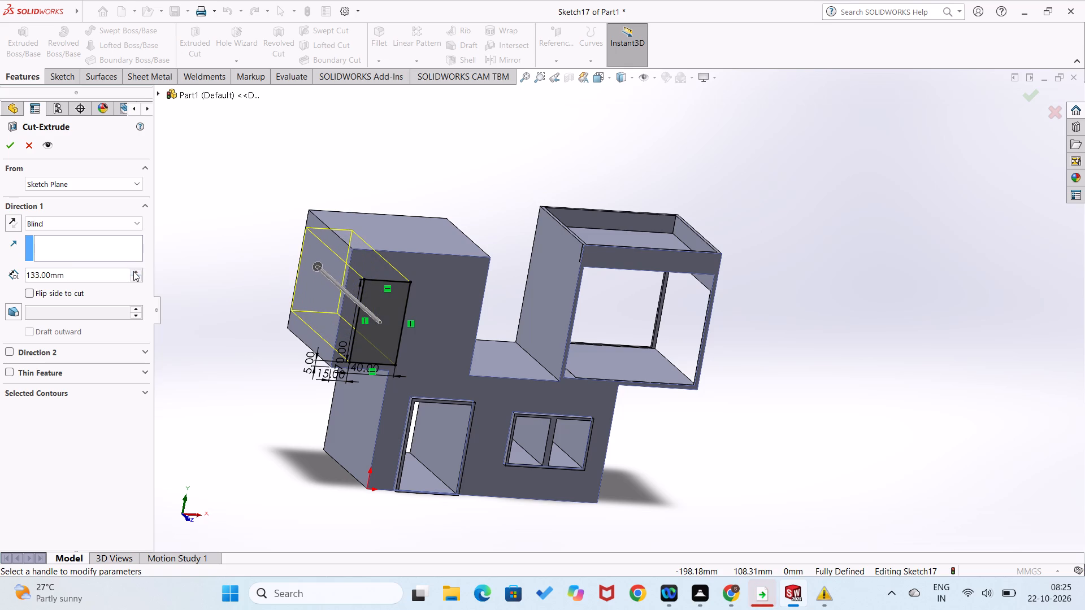
click(133, 271)
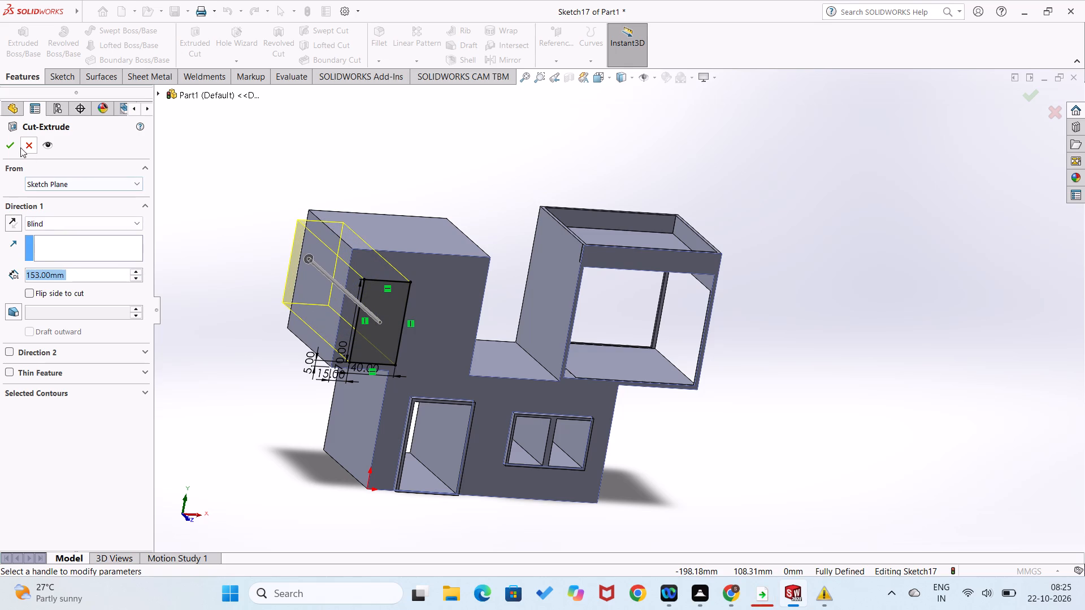
click(9, 137)
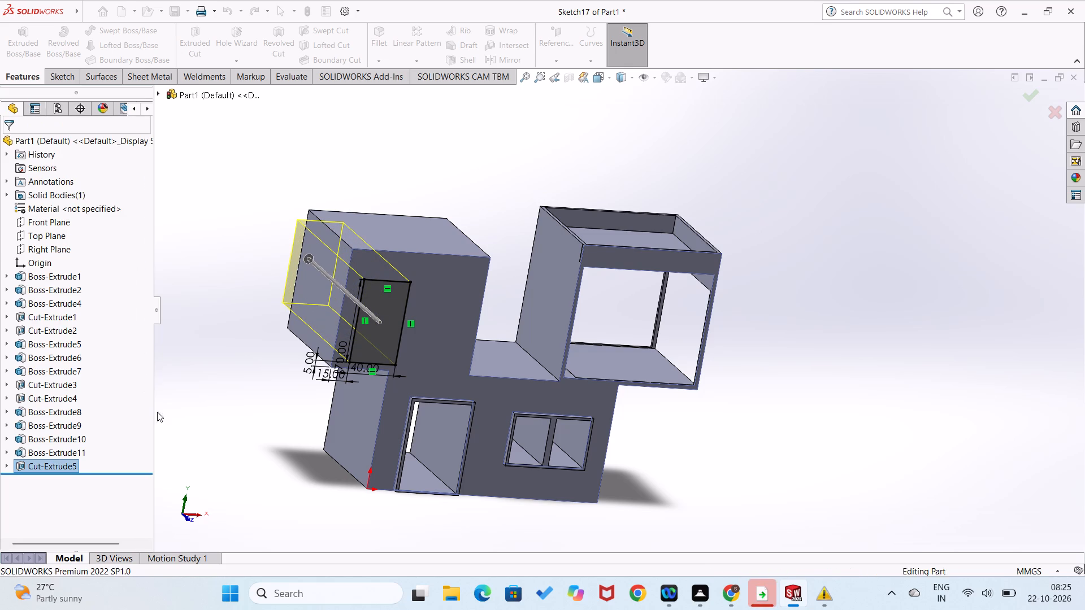
Sketch a rectangle about 37 x 30 mm on the front face between the 40 x 70 mm opening and the block's inner edge.
click(229, 462)
middle_drag(317, 484, 300, 483)
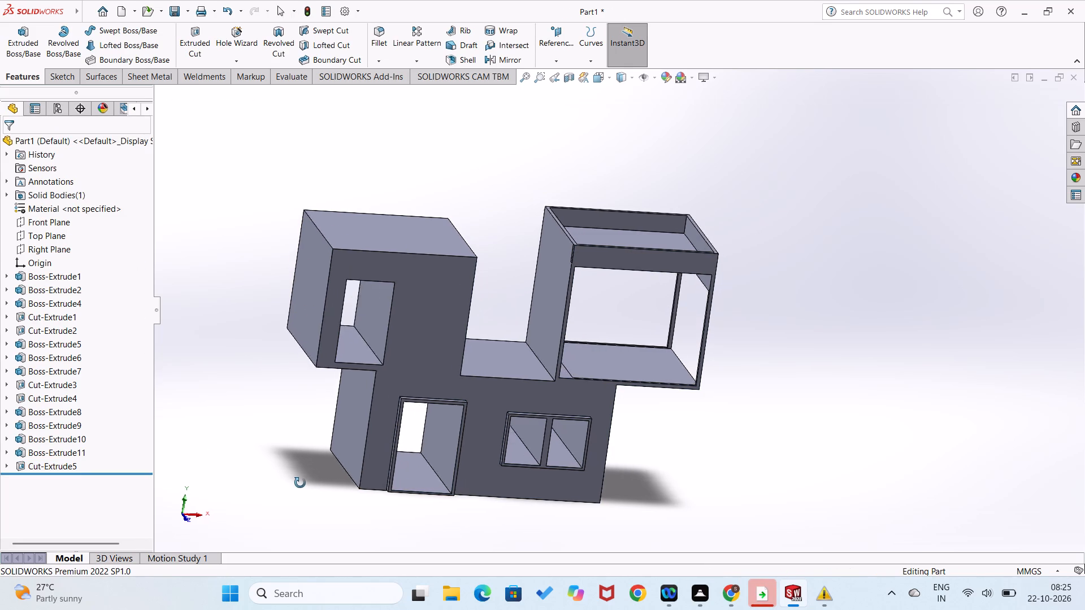
middle_drag(300, 483, 282, 469)
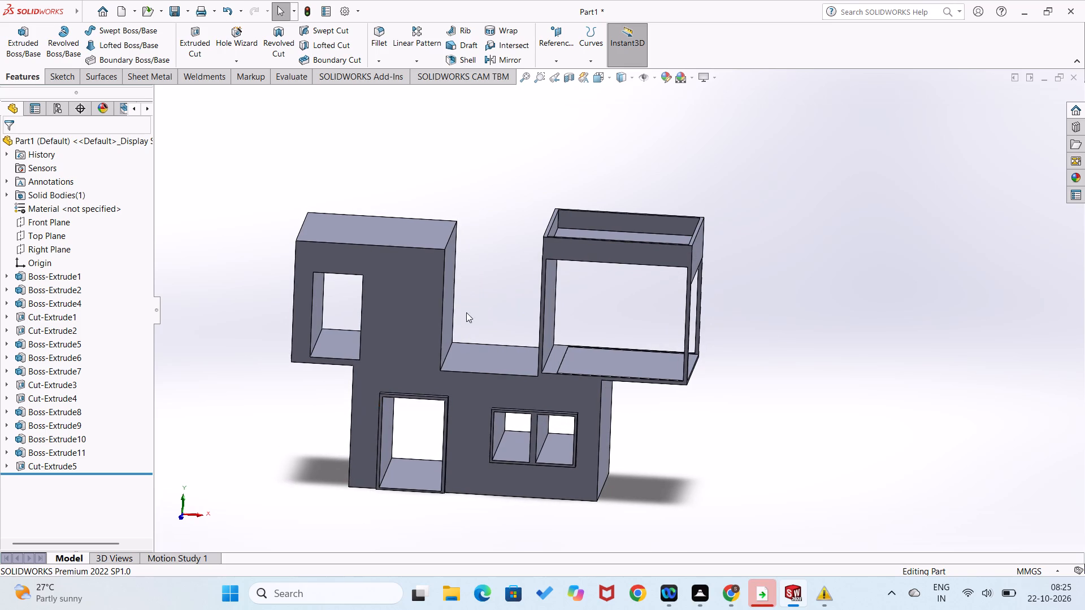
right_click(401, 319)
click(425, 304)
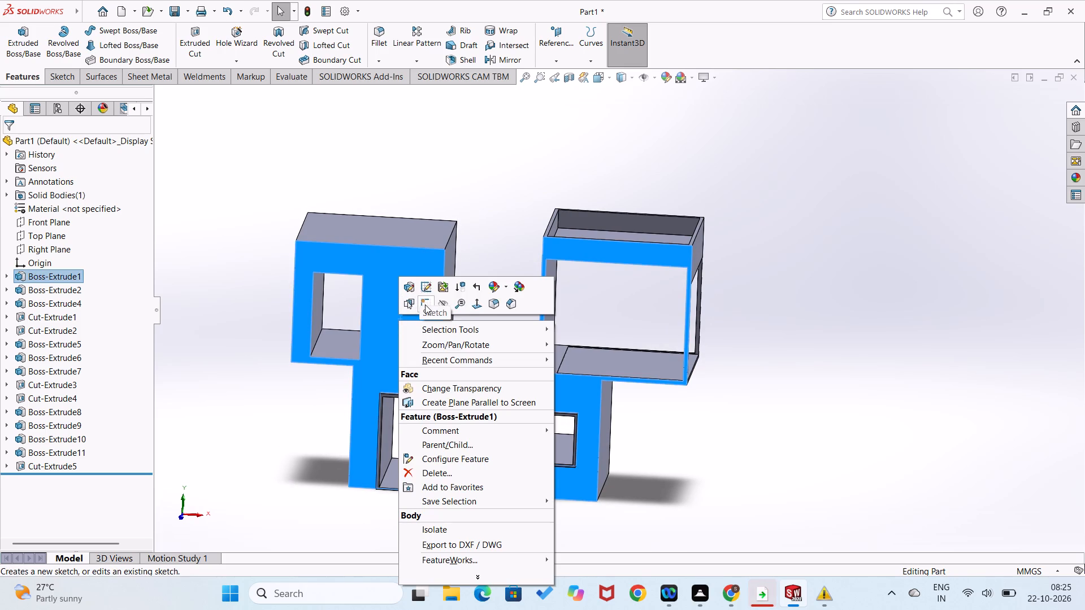
click(284, 405)
scroll(548, 211, down, 3)
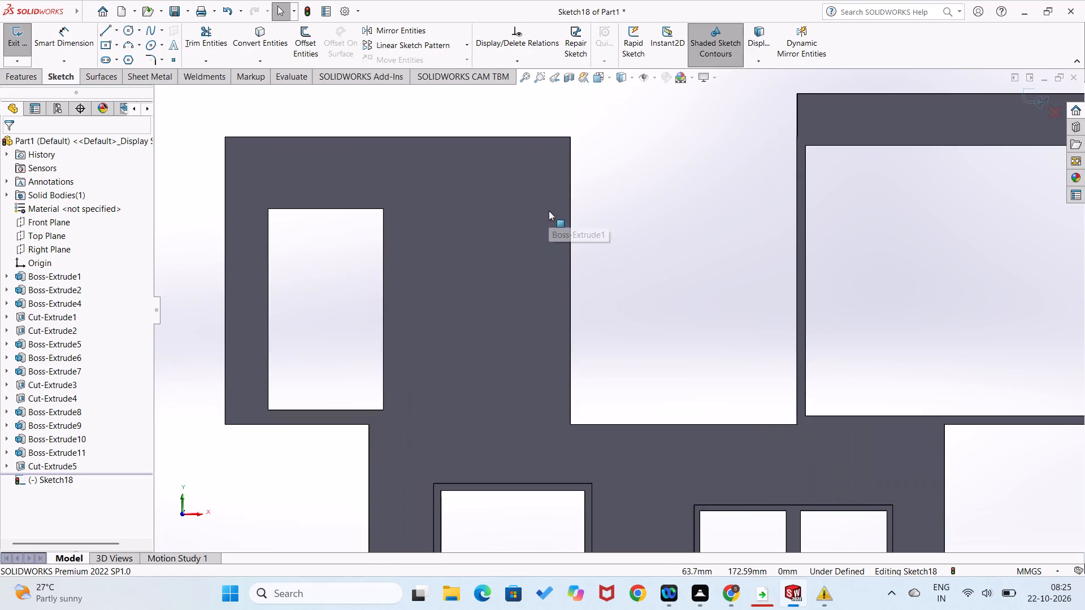
right_drag(645, 267, 641, 384)
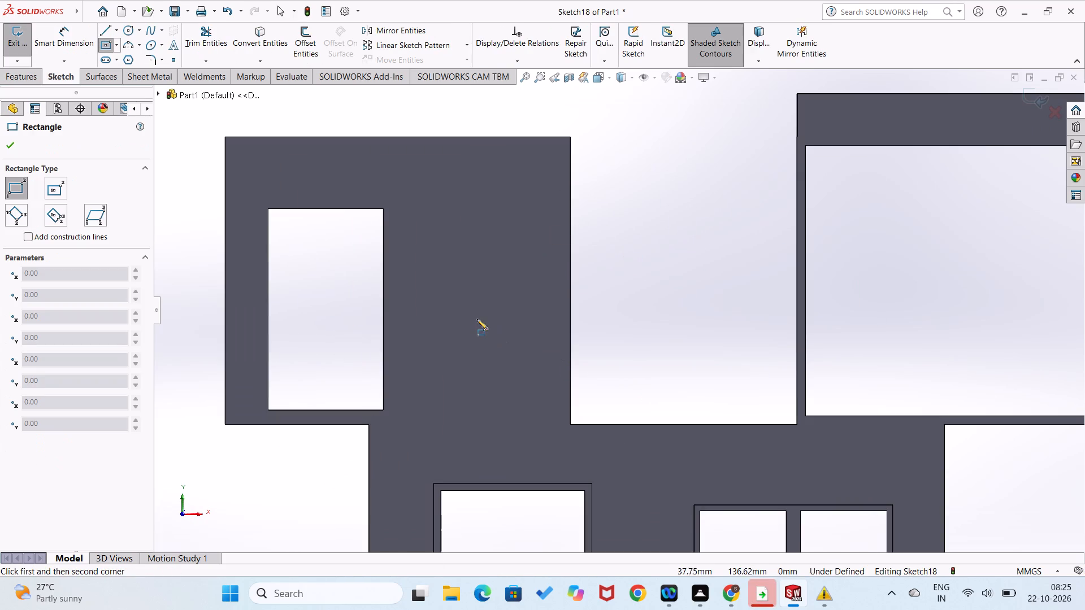
click(445, 335)
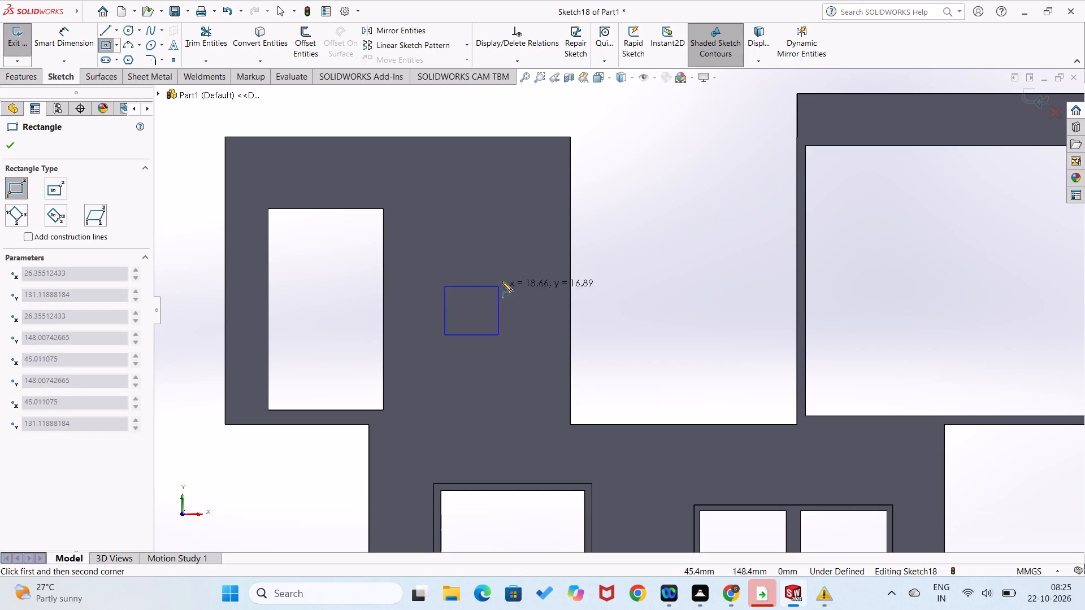
click(552, 250)
Dimension the rectangle's lower inner corner 6 mm from the upper block's inner vertical edge.
right_drag(614, 312, 596, 219)
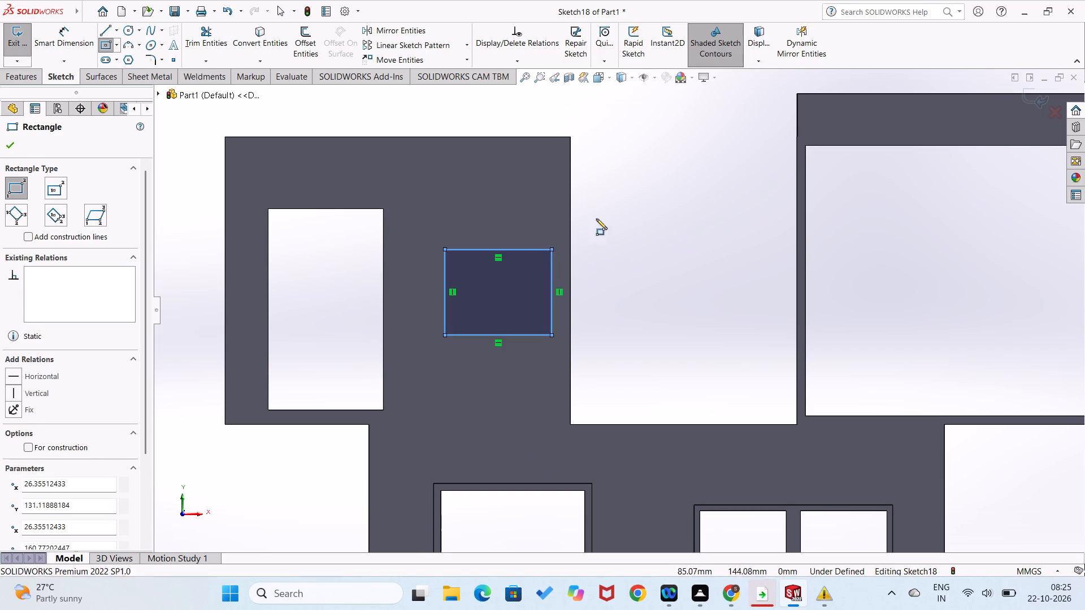
right_drag(596, 219, 596, 194)
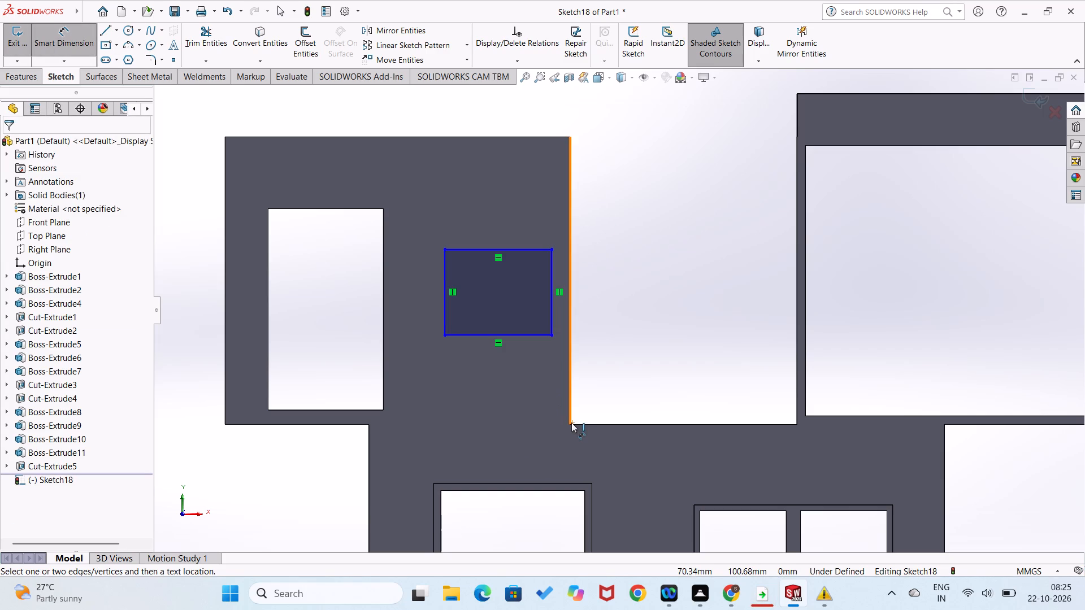
click(570, 354)
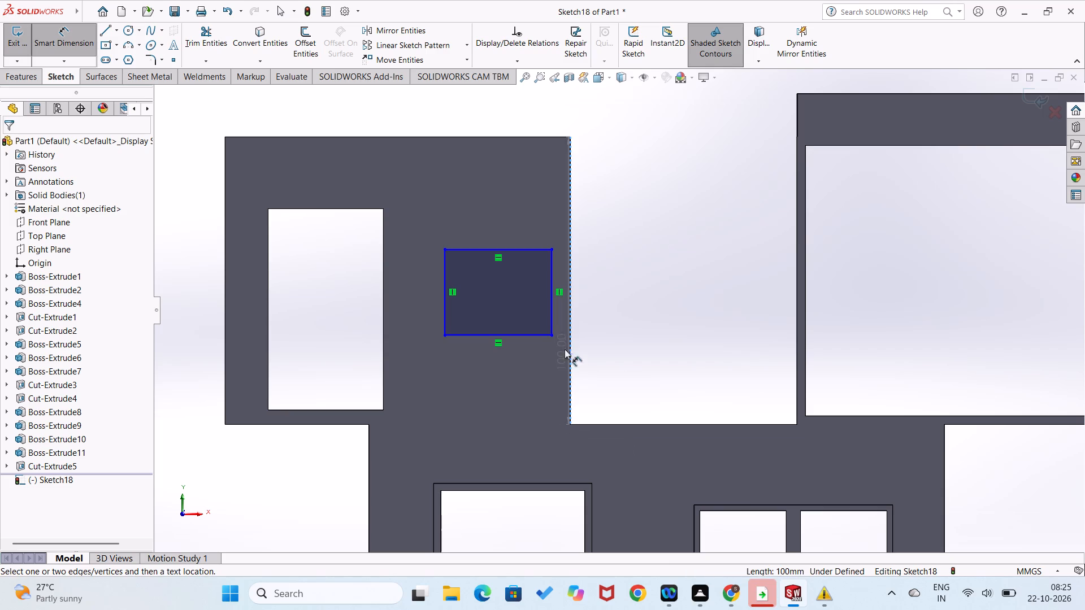
click(552, 334)
click(551, 360)
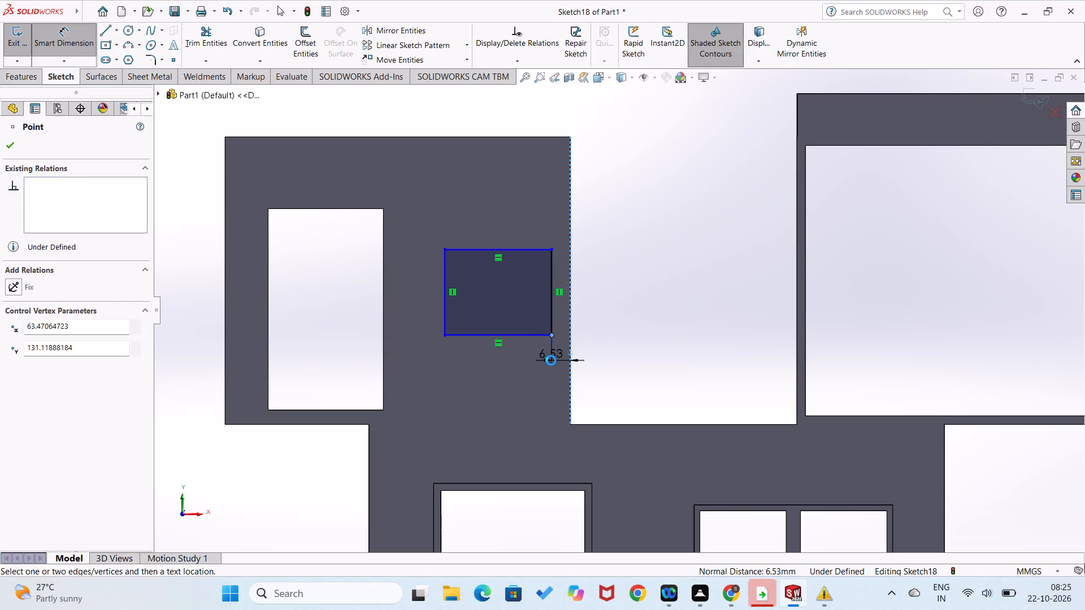
key(6)
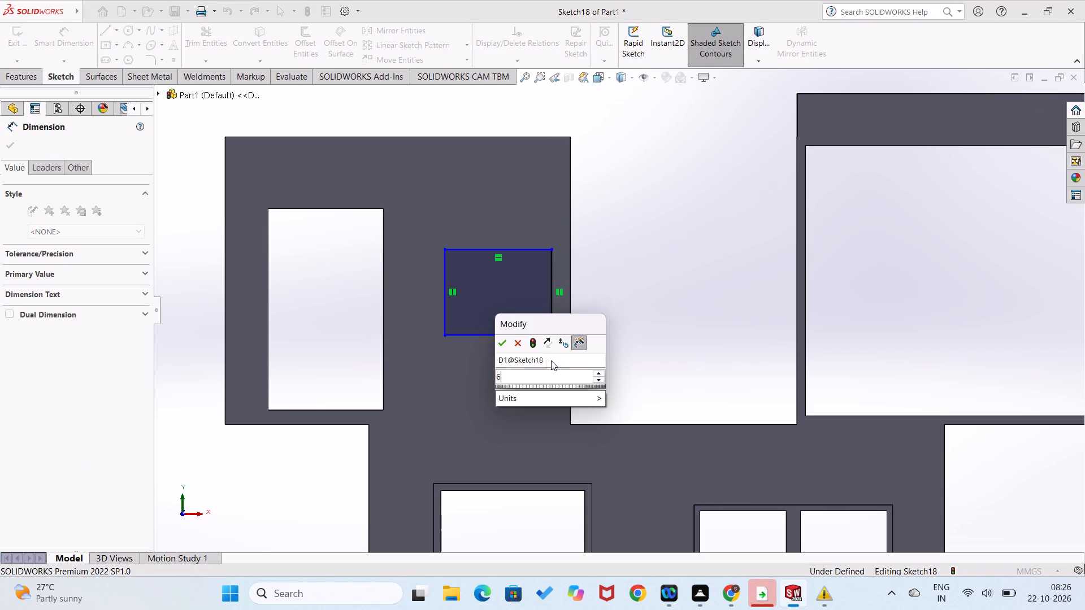
key(Return)
drag(654, 328, 658, 335)
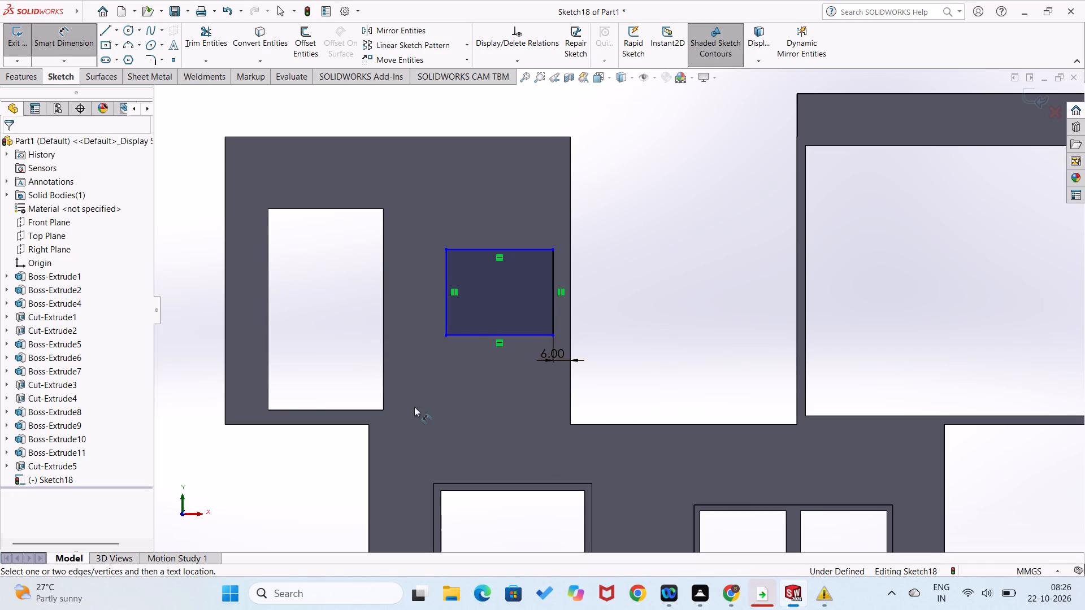
Dimension the rectangle's other lower corner 20 mm horizontally from the tall opening's nearest lower corner.
click(383, 411)
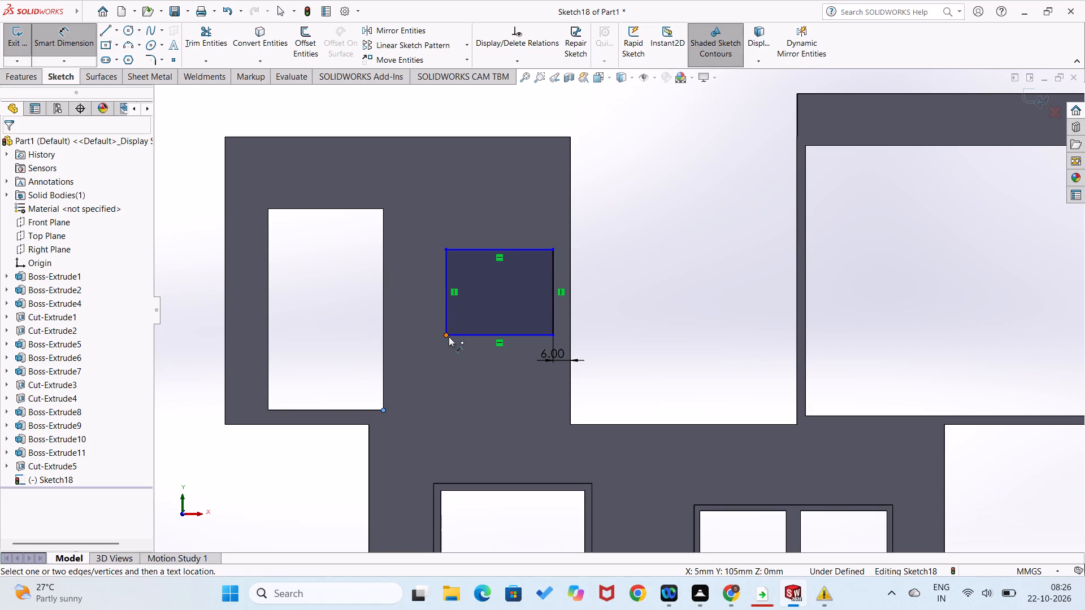
click(449, 335)
click(413, 450)
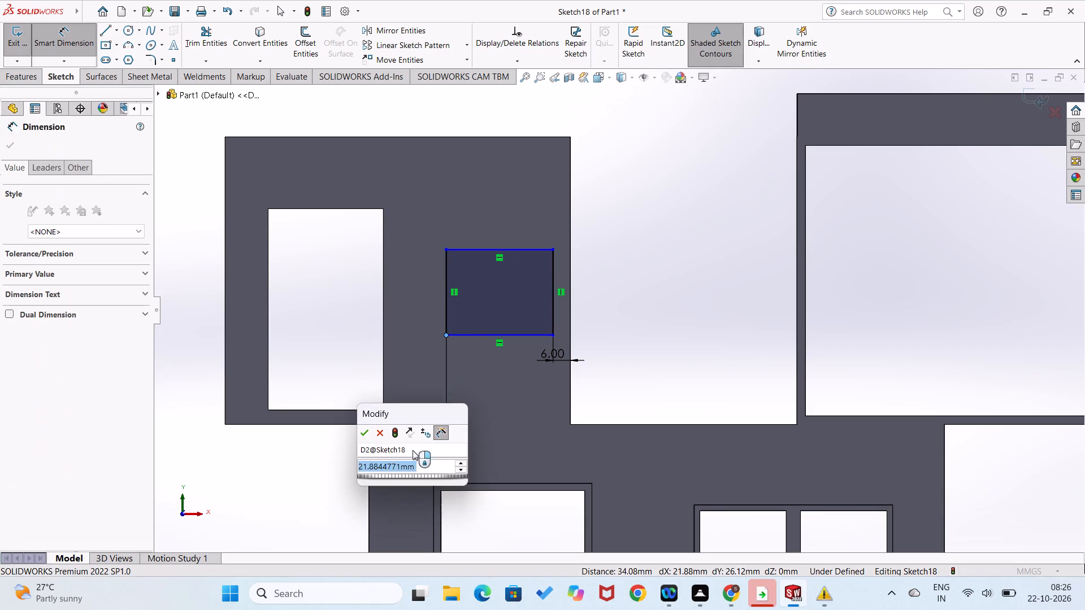
text(20)
key(Return)
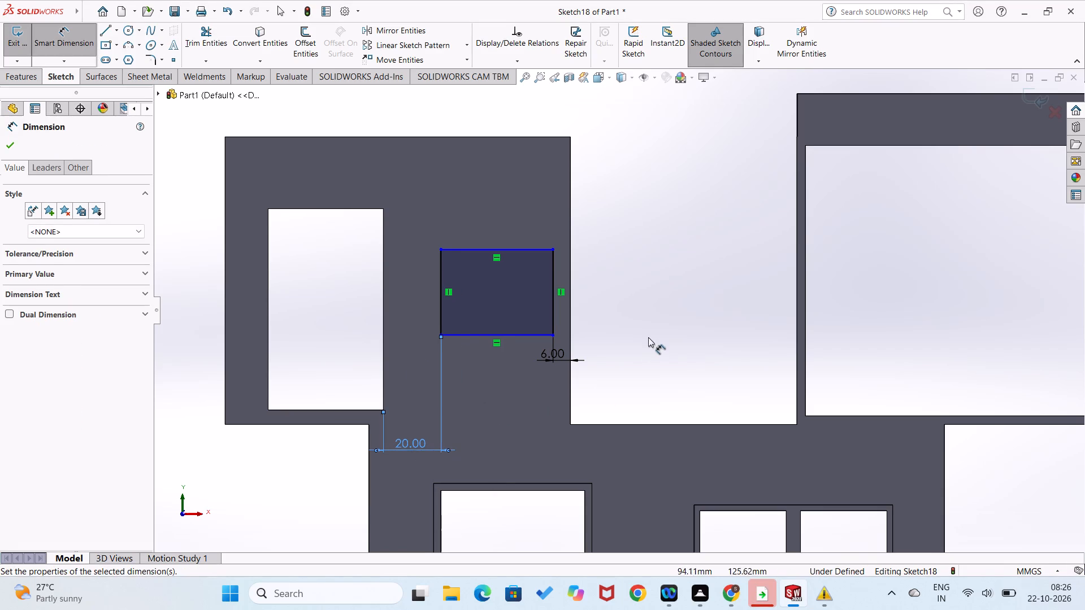
click(649, 337)
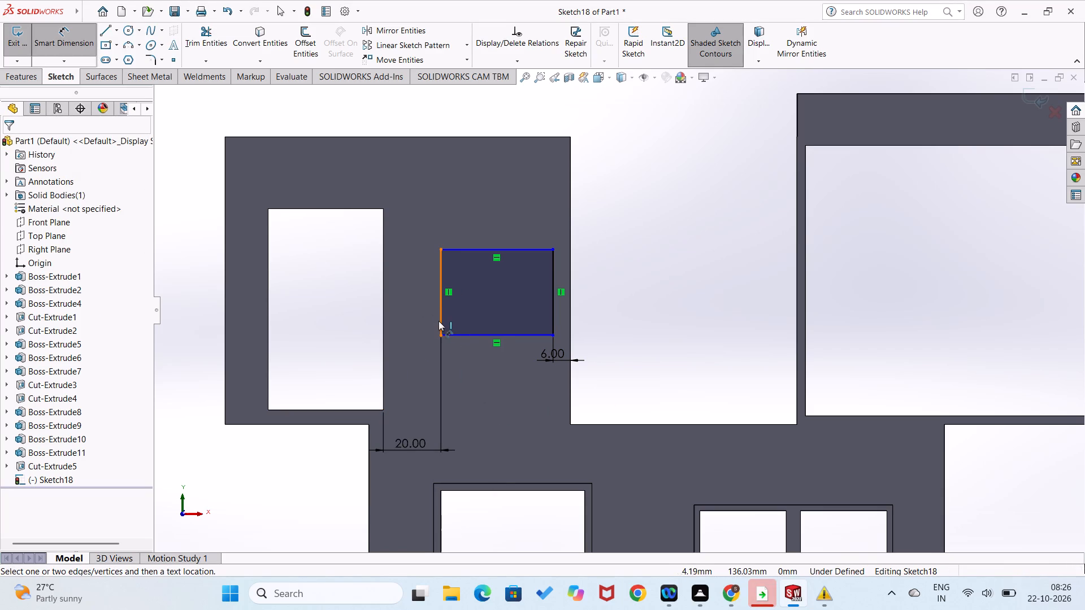
Dimension the rectangle's height as 30 mm.
click(440, 323)
click(431, 323)
text(30)
key(Return)
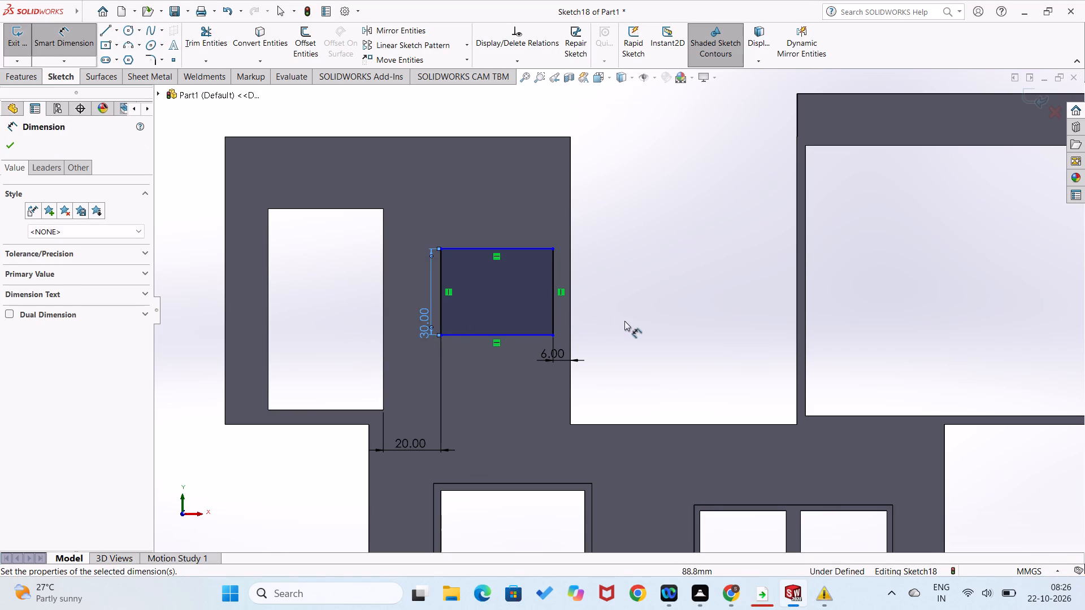
click(624, 321)
Dimension the rectangle's upper inner corner 40 mm vertically below the upper block's top inner corner.
click(570, 138)
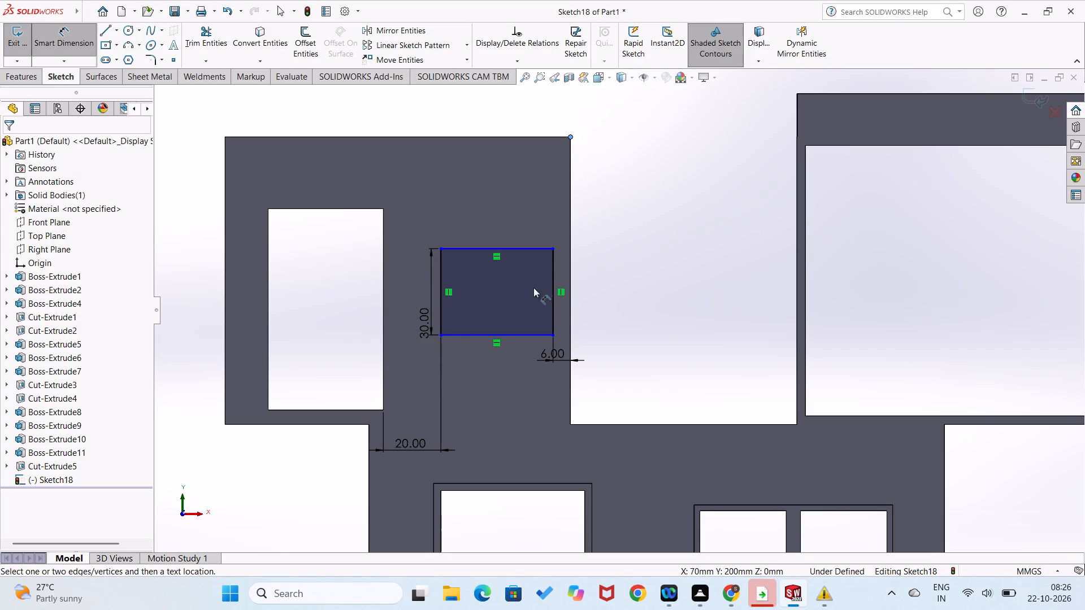
click(554, 248)
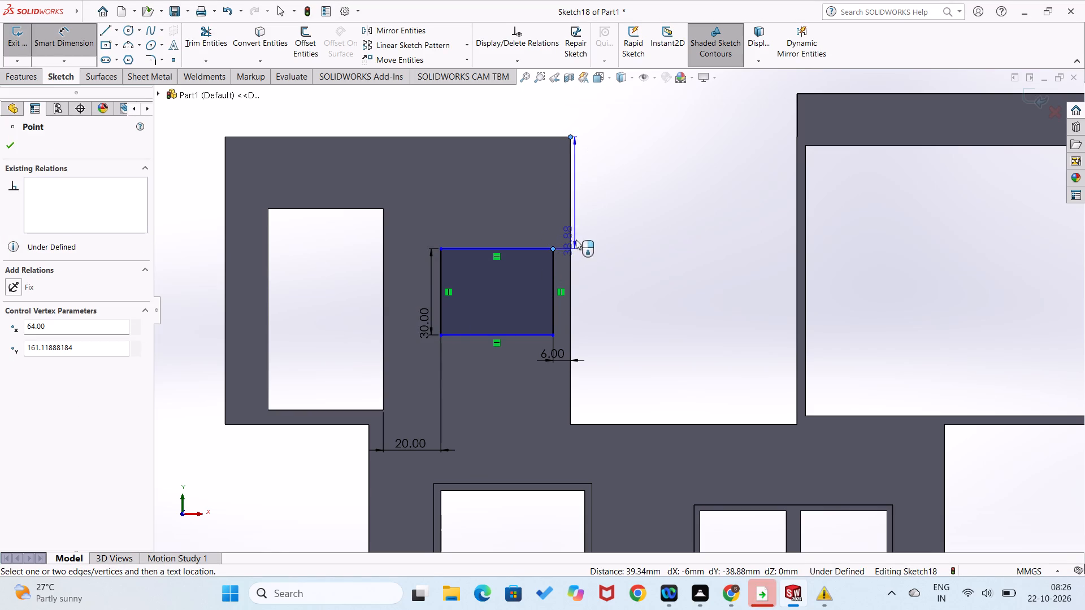
click(593, 233)
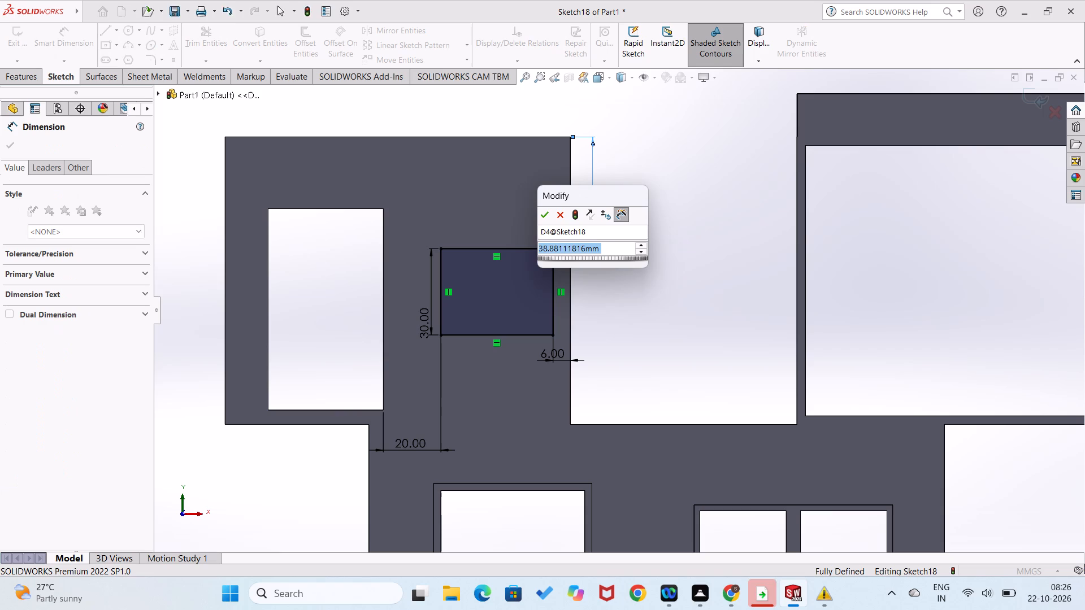
text(40)
key(Return)
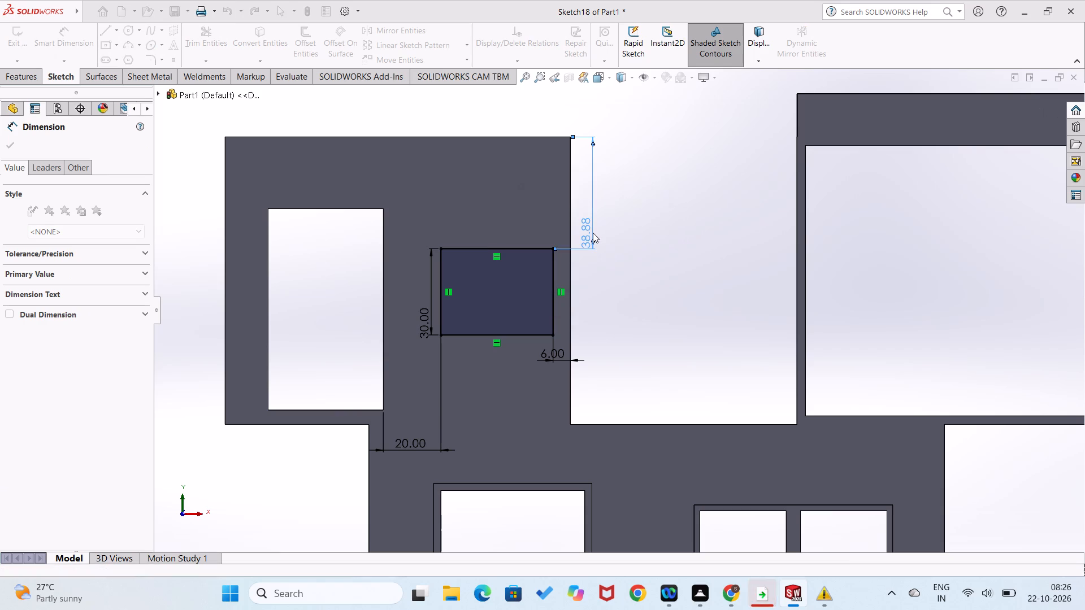
click(622, 293)
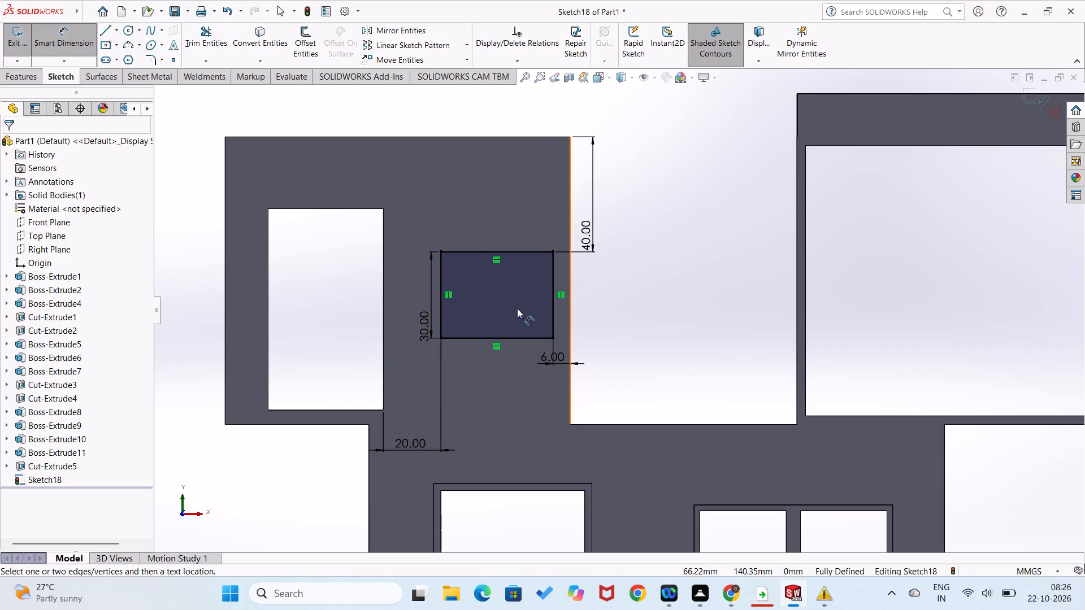
Cut-extrude the small window rectangle blind 153 mm from the front face through the upper block.
click(27, 75)
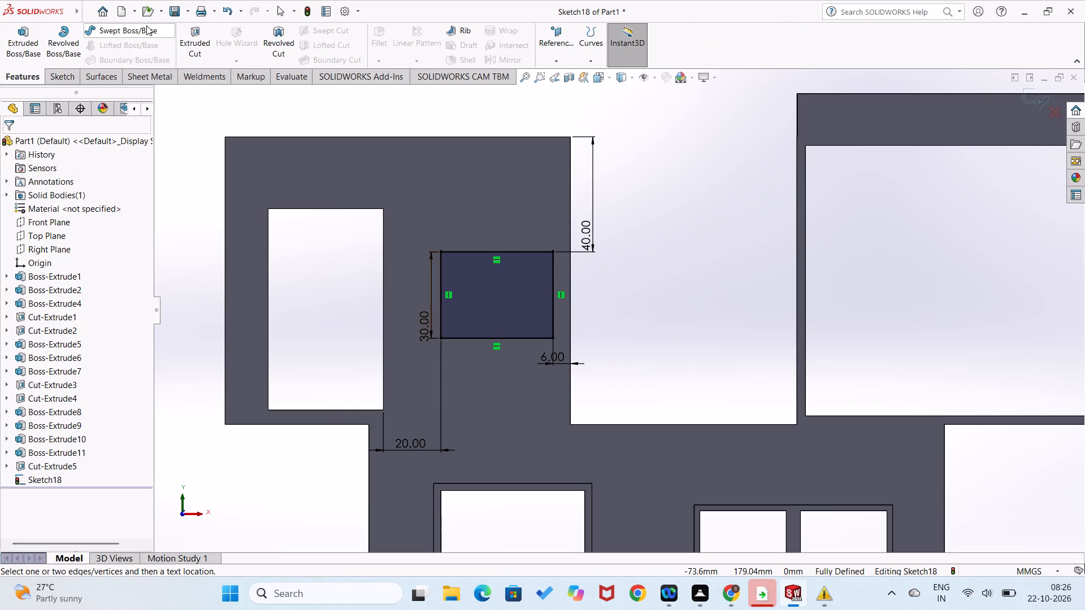
click(206, 43)
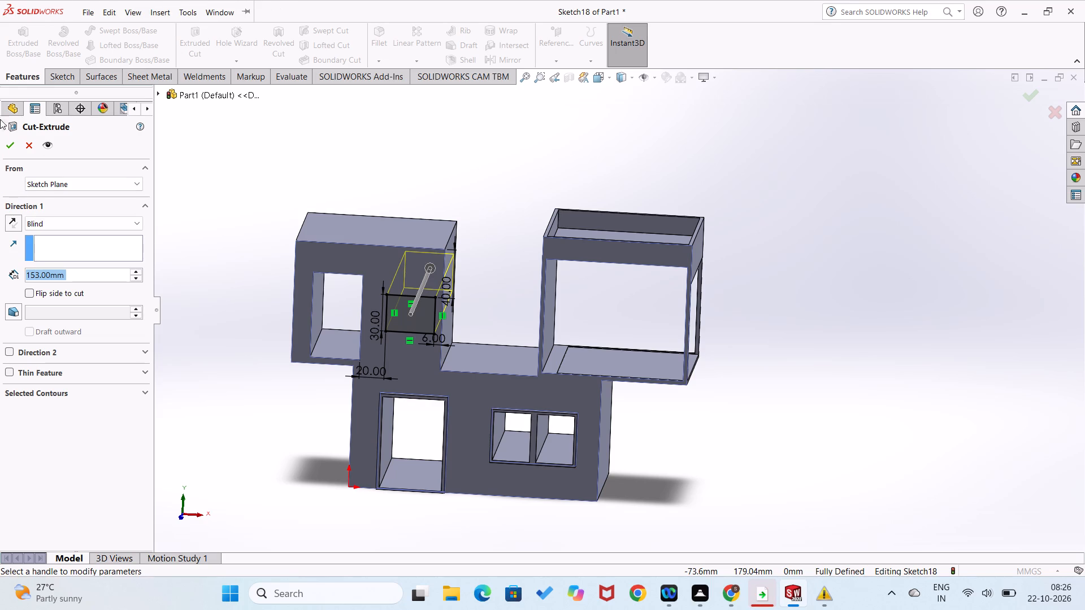
click(8, 140)
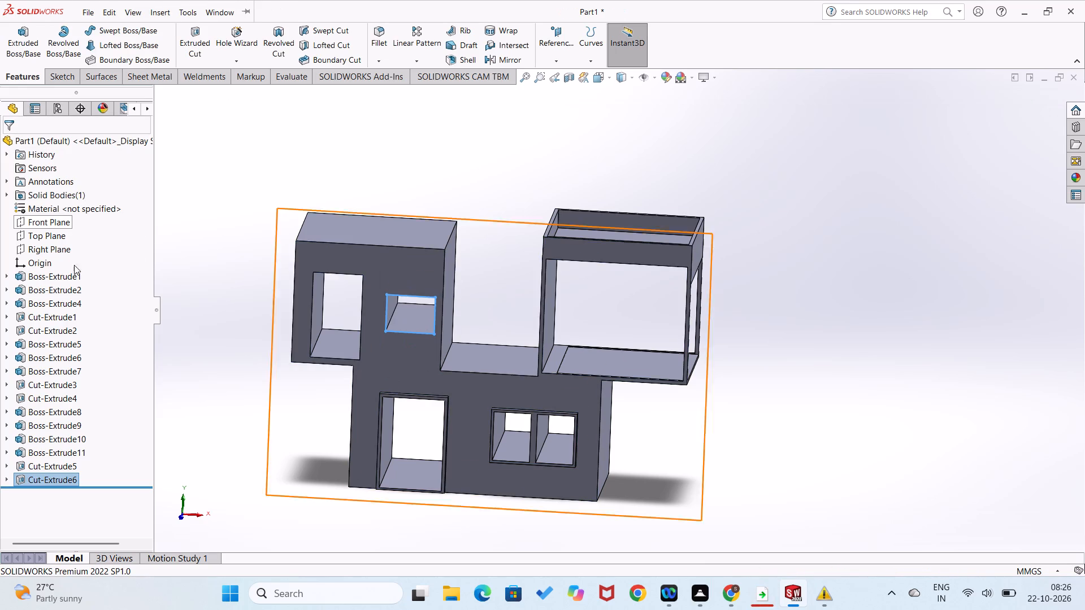
click(197, 407)
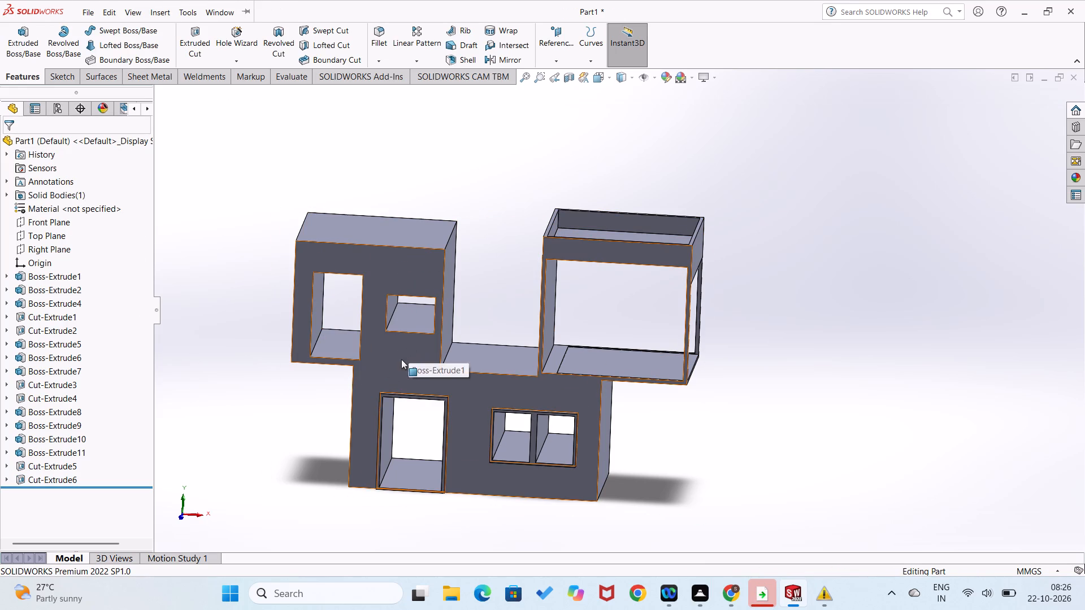
On a new front-face sketch, draw a rectangle about 45 x 75 mm surrounding the tall opening in the upper block.
right_click(371, 341)
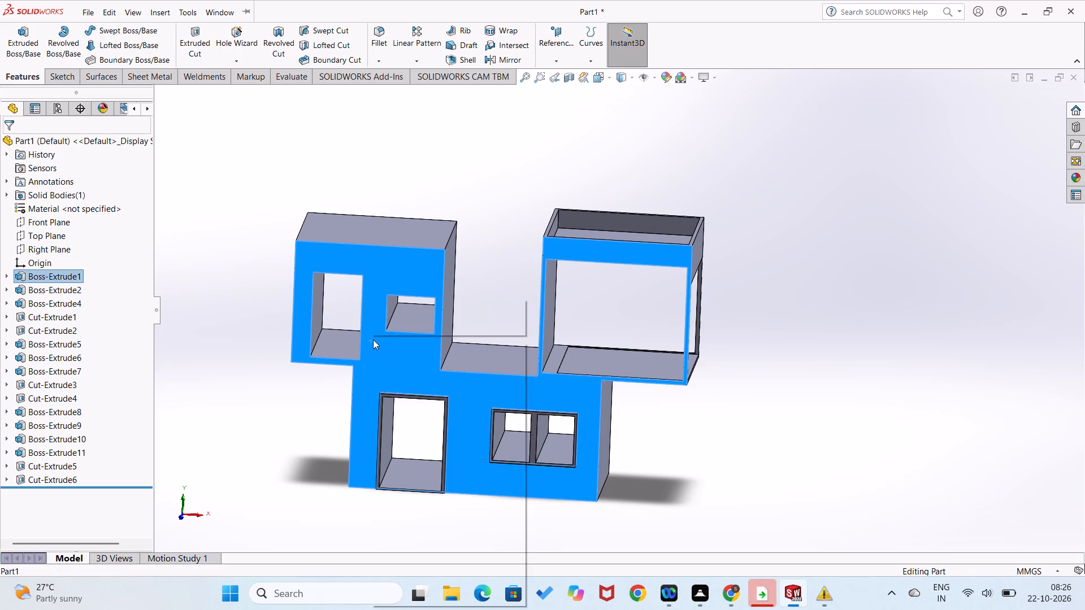
click(397, 329)
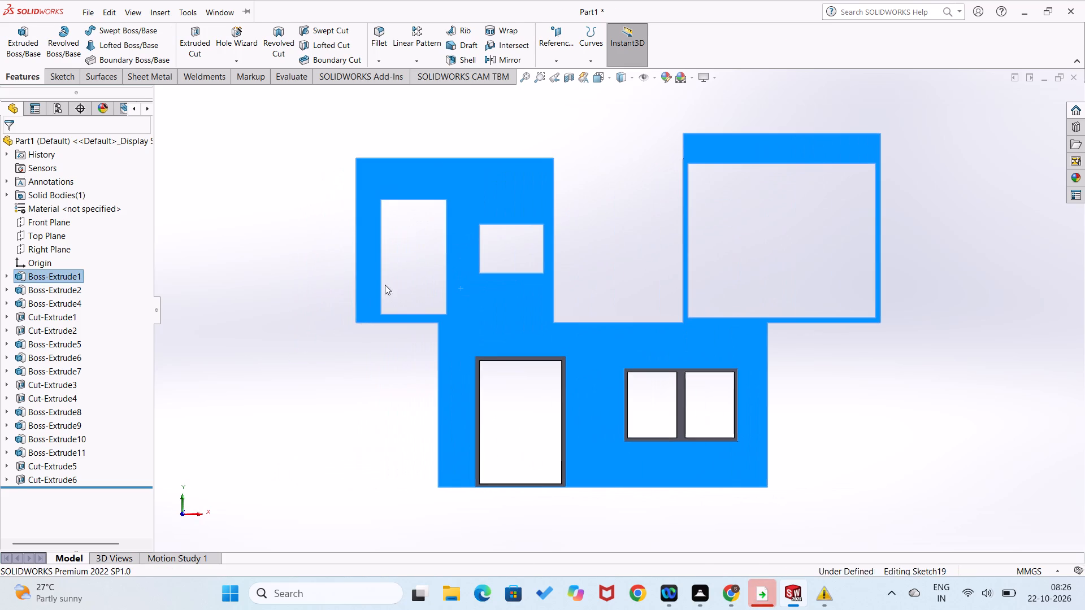
scroll(422, 226, up, 2)
scroll(422, 228, down, 3)
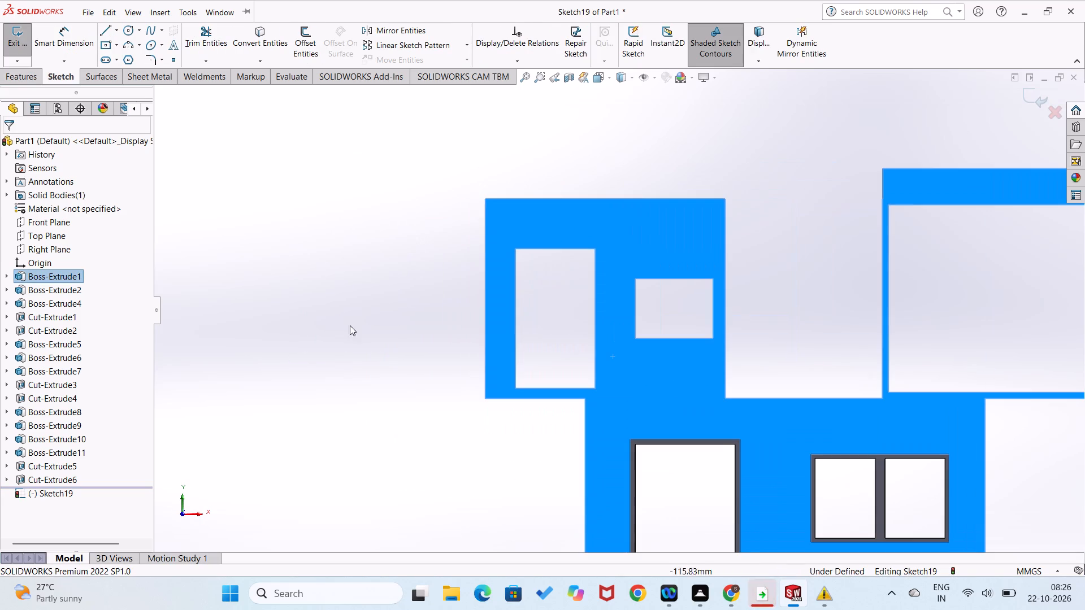
click(349, 330)
scroll(626, 271, down, 3)
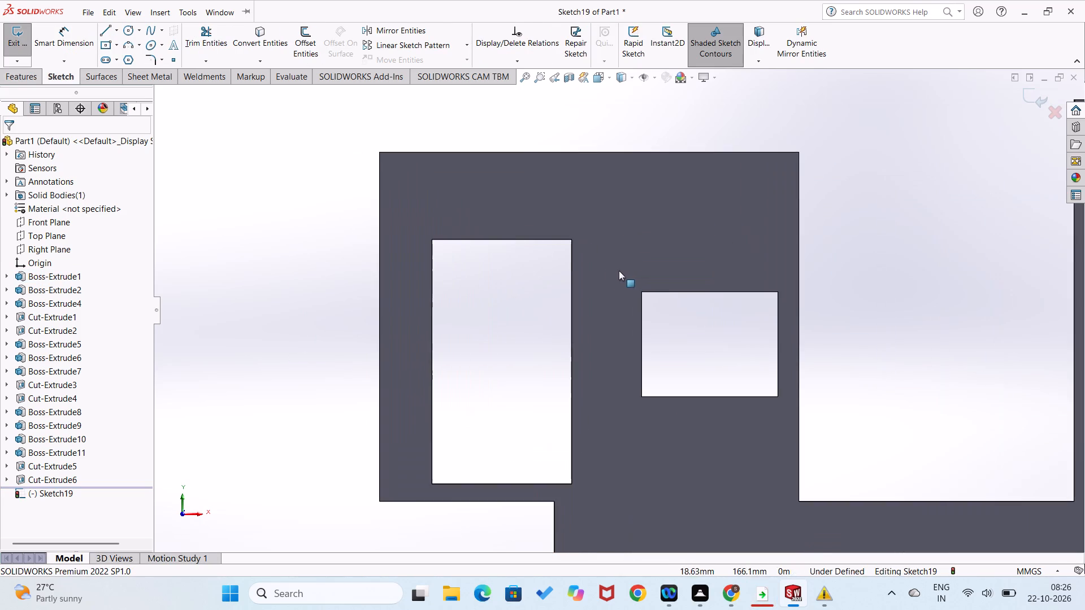
right_drag(257, 288, 266, 362)
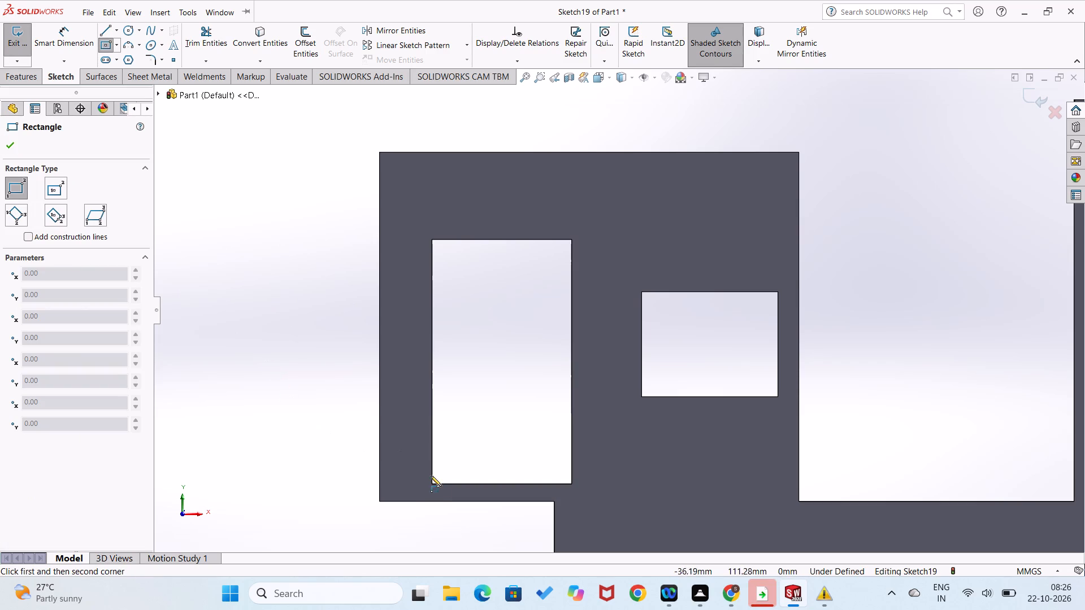
click(423, 492)
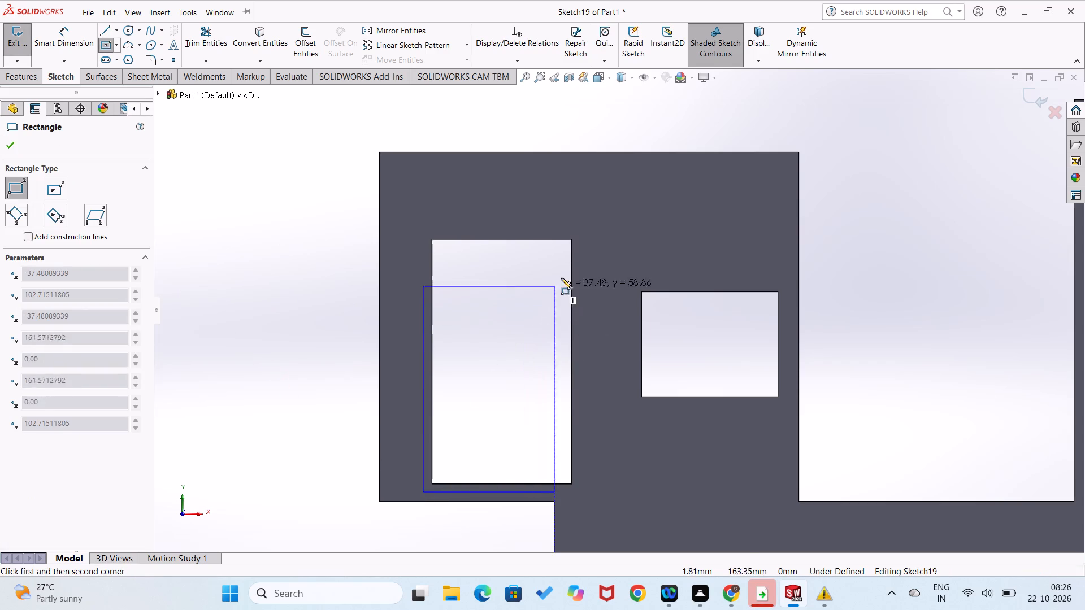
click(581, 230)
Dimension both vertical sides of the frame rectangle 2.5 mm outside the tall opening's vertical edges.
scroll(529, 327, down, 3)
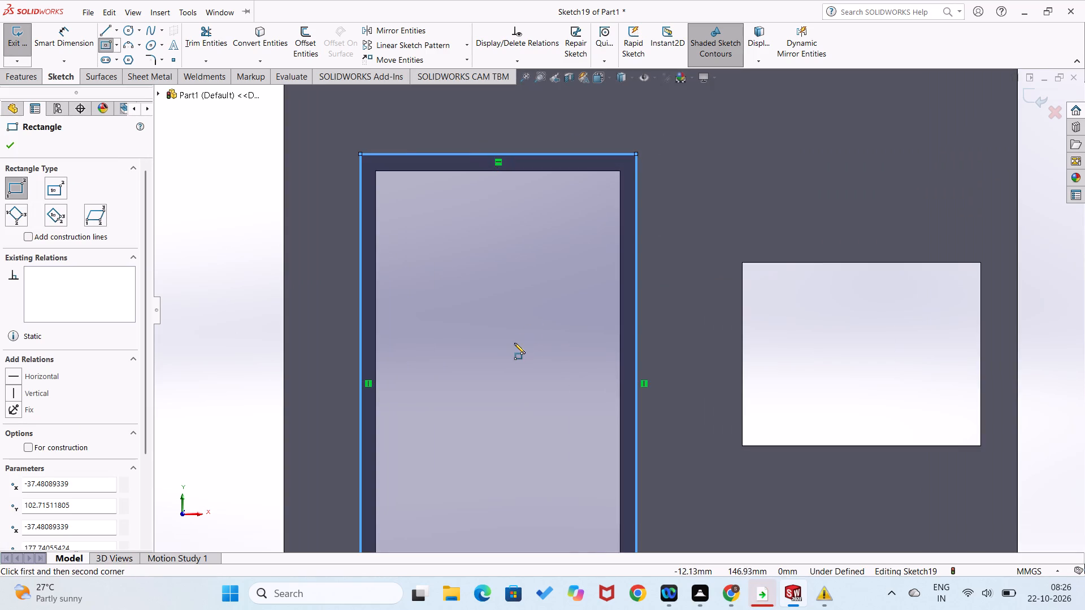
scroll(514, 343, up, 2)
right_drag(241, 431, 271, 300)
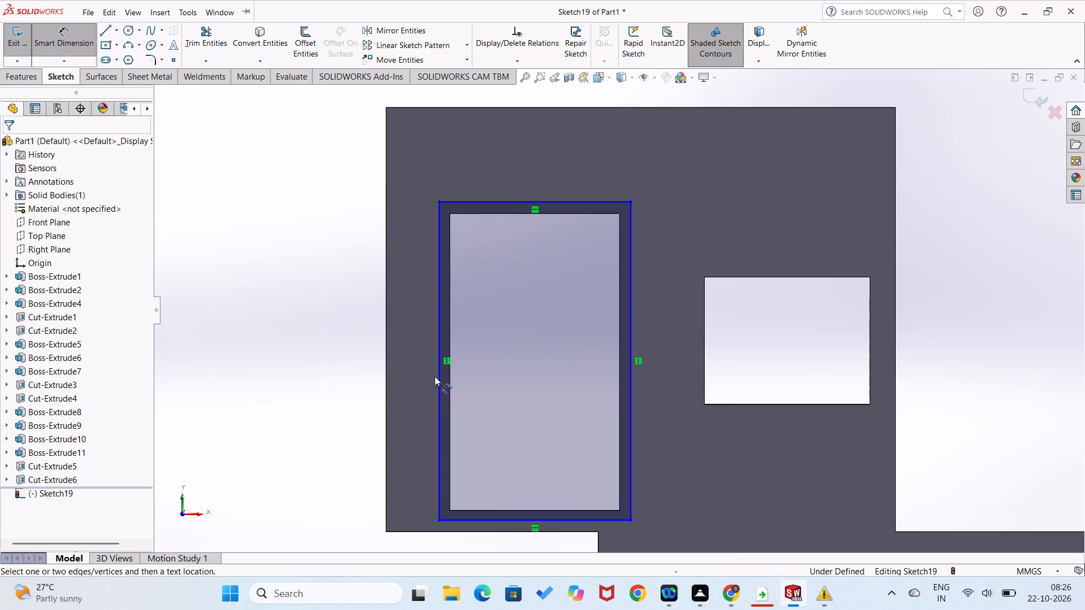
click(451, 416)
click(437, 426)
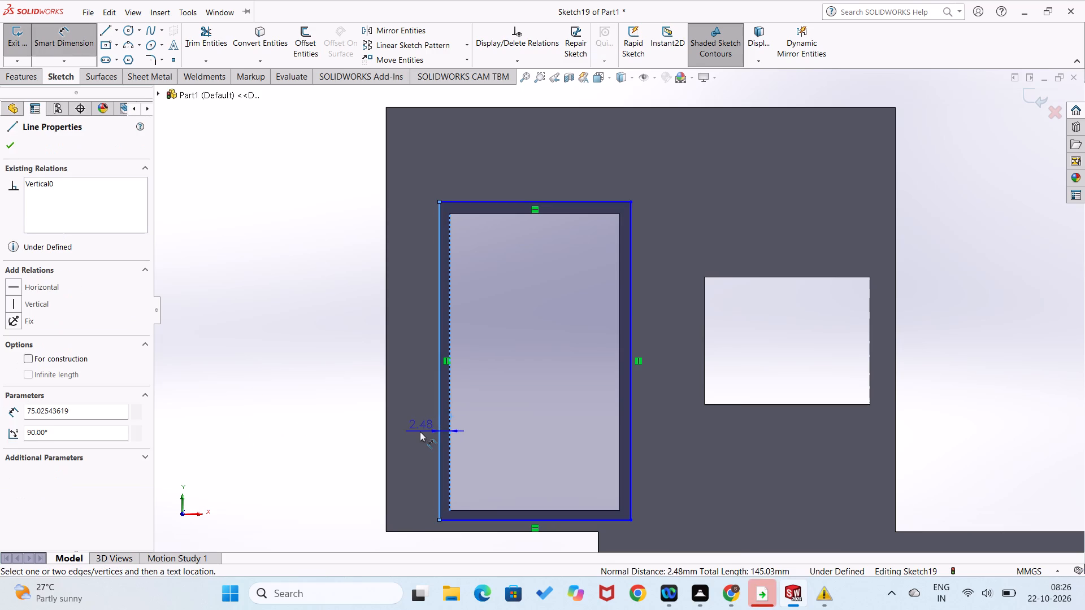
click(418, 432)
text(2.5)
key(Return)
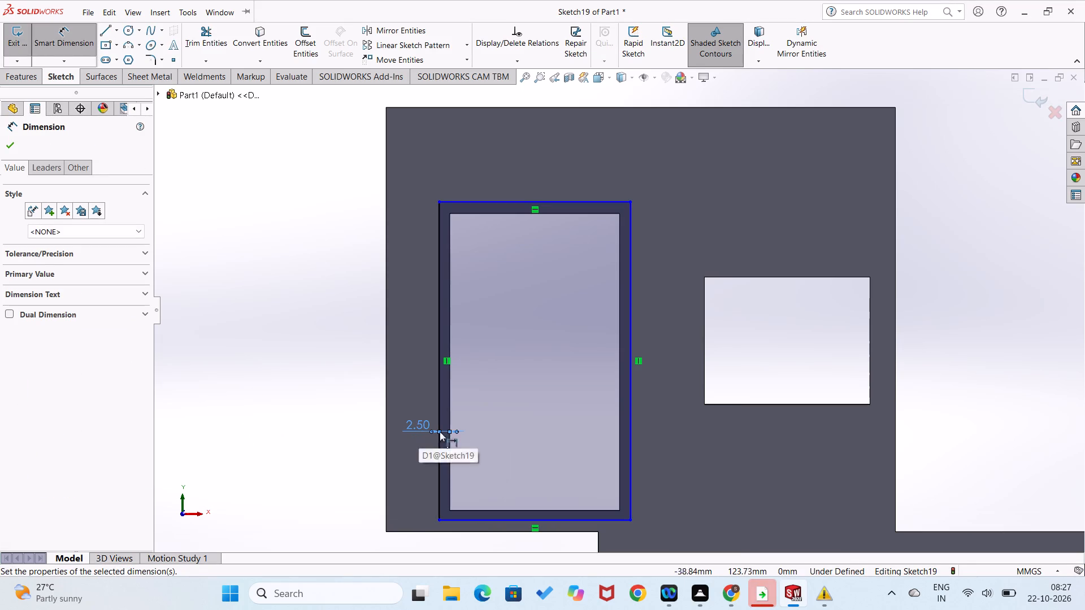
click(619, 463)
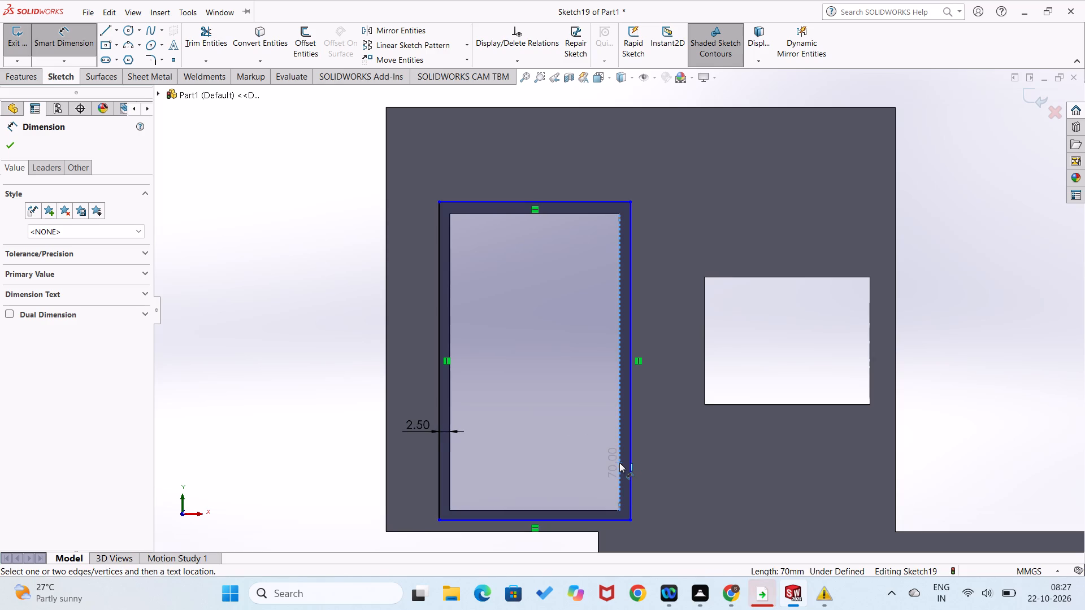
click(631, 465)
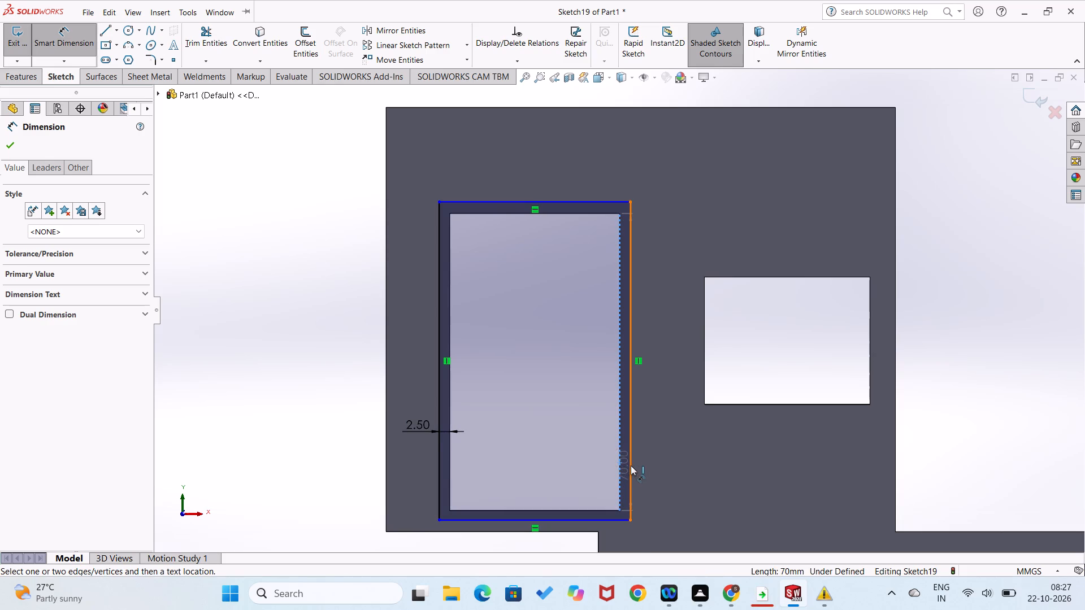
click(646, 464)
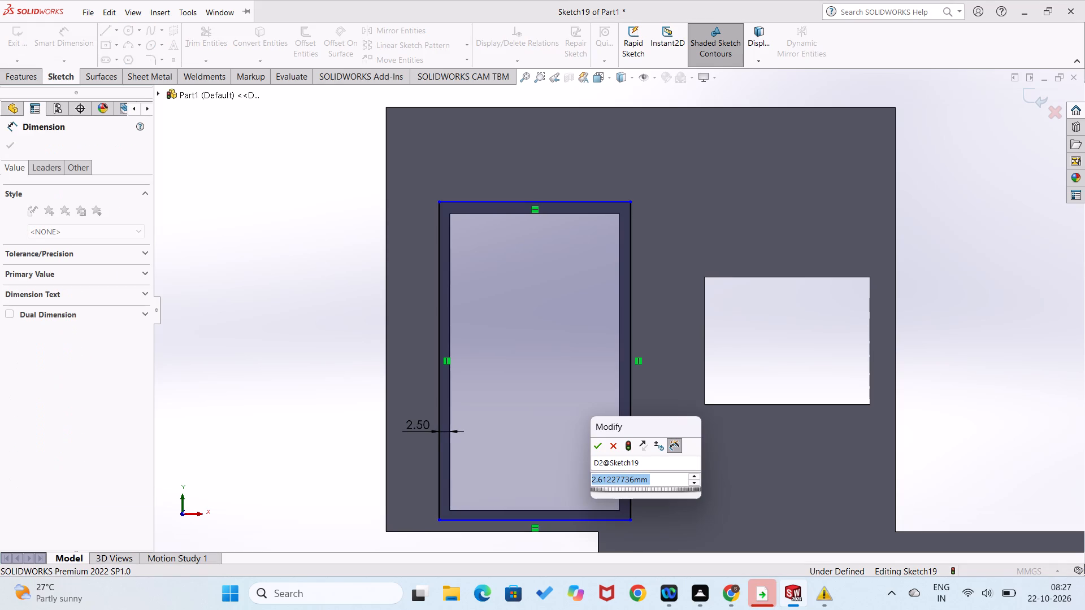
text(2.5)
key(Return)
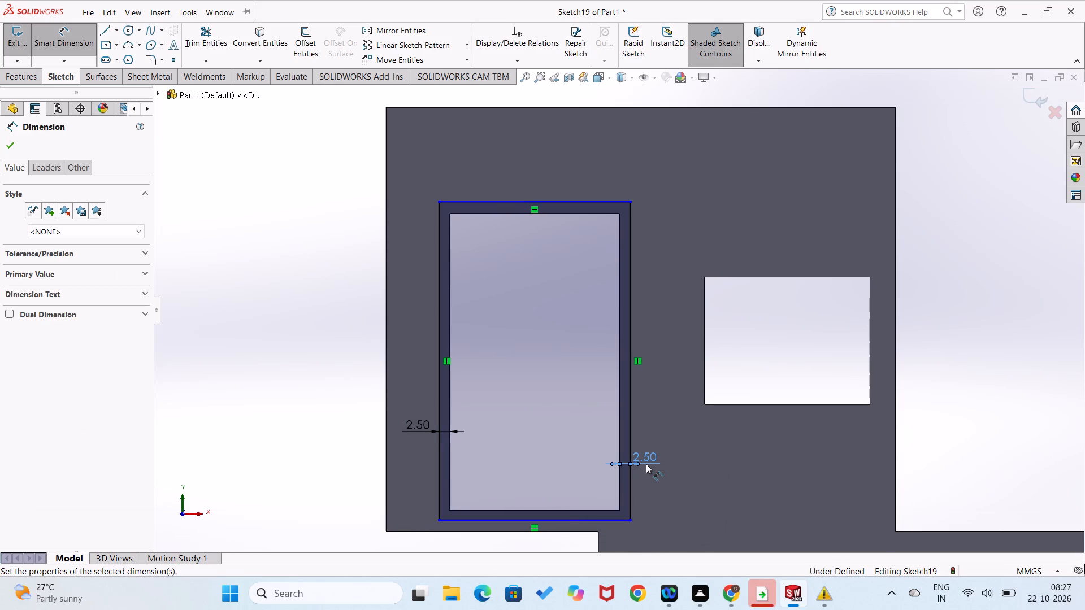
Dimension the frame rectangle's top and bottom sides 2.5 mm outside the tall opening's top and bottom edges.
click(560, 213)
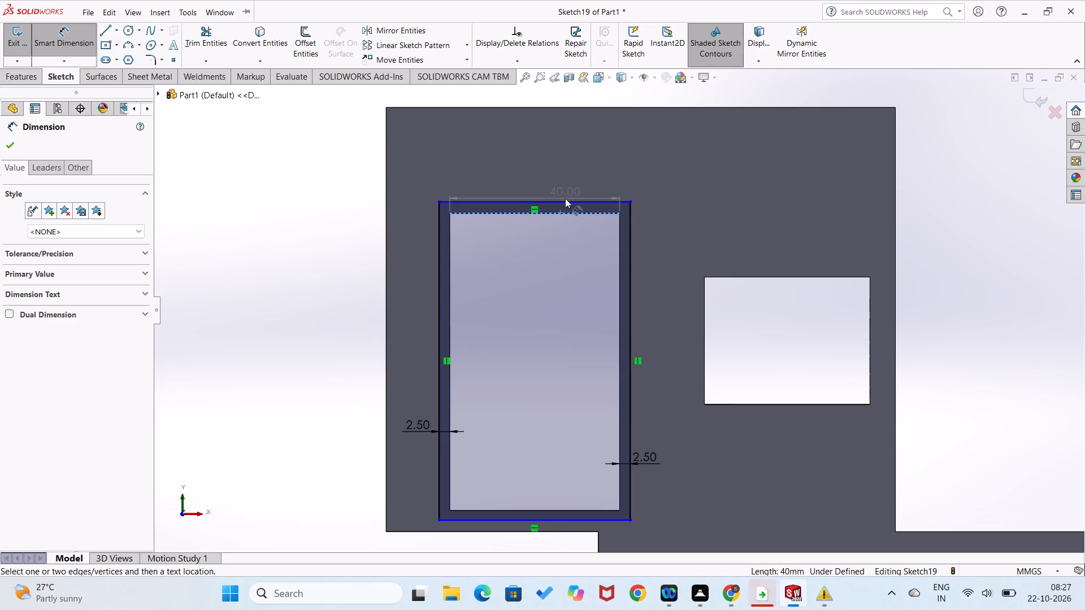
click(565, 201)
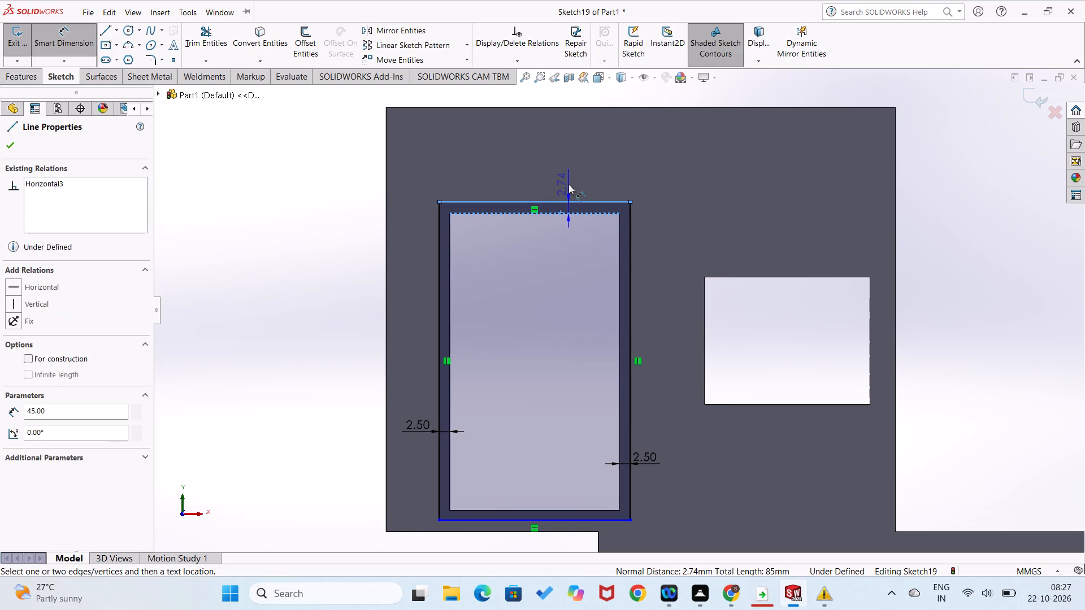
click(568, 184)
key(2)
text(.5)
key(Return)
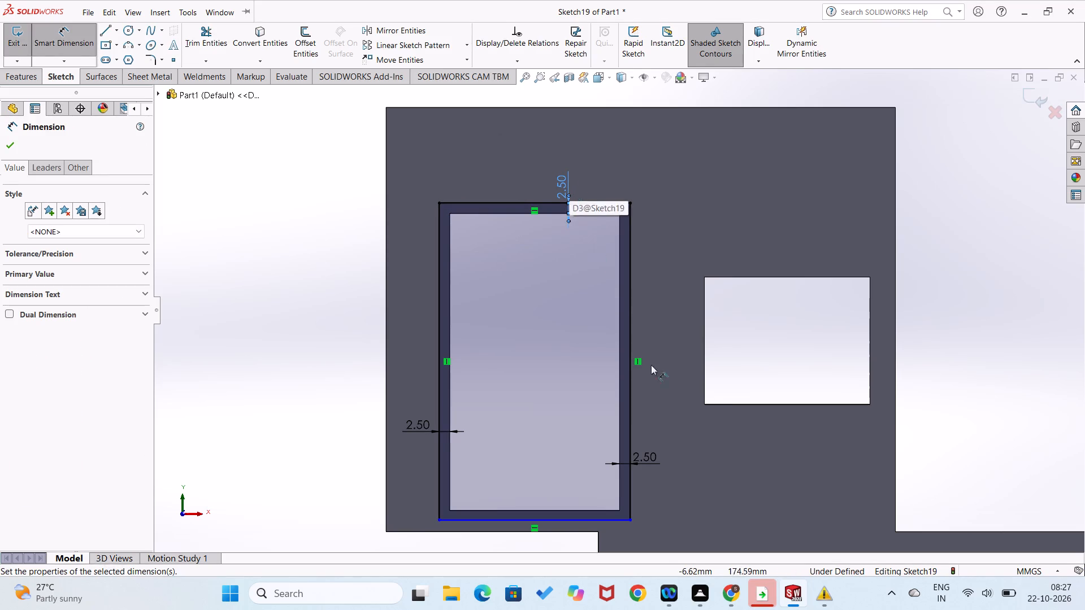
click(588, 518)
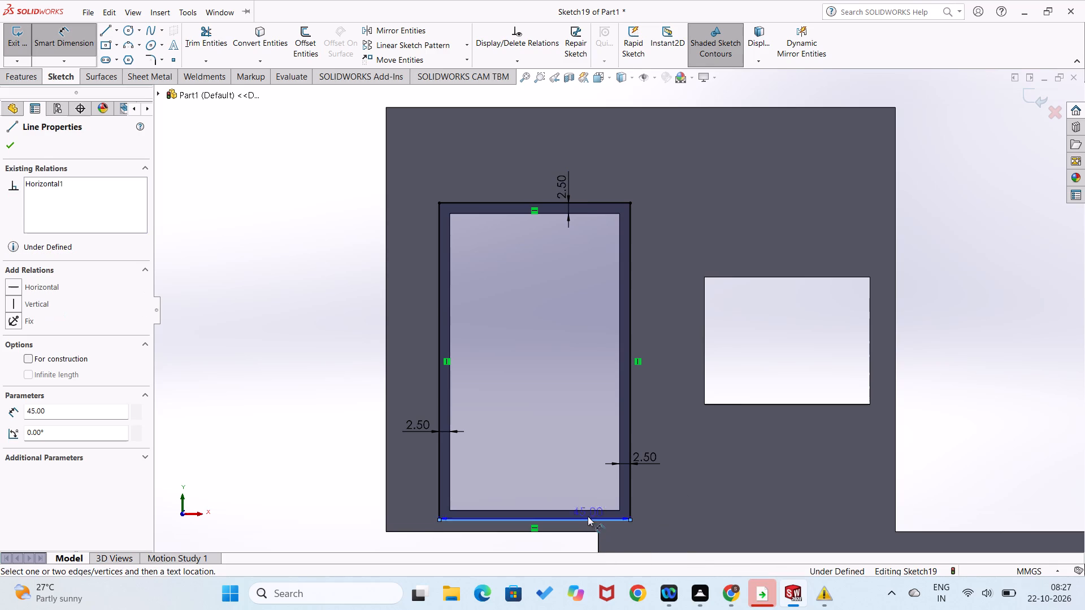
click(588, 510)
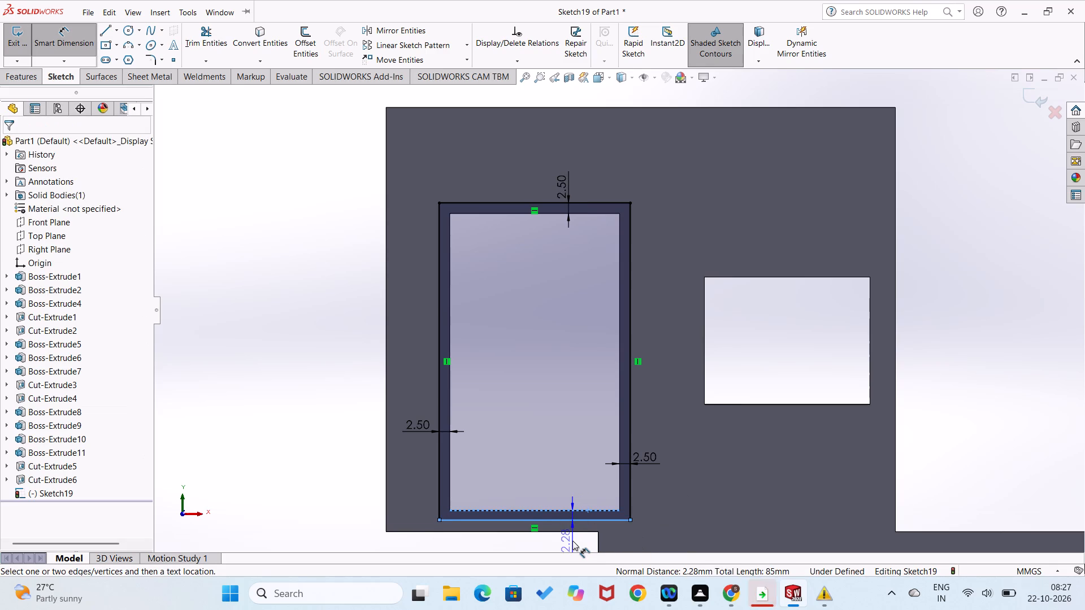
click(572, 541)
text(2.5)
key(Return)
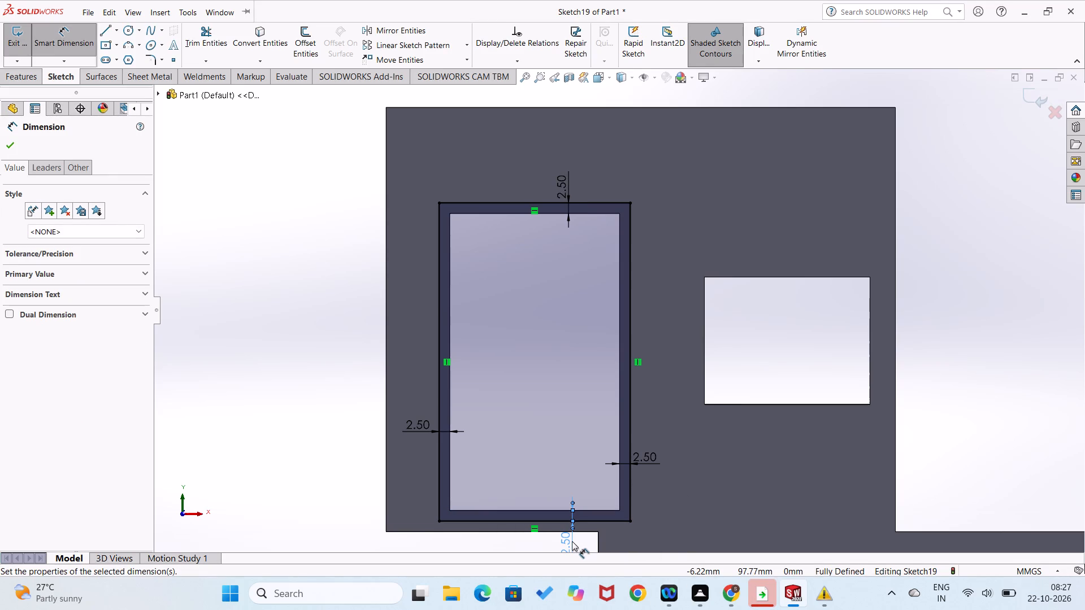
click(316, 435)
Draw a 40 x 70 mm rectangle corner to corner on the tall opening's edges, inside the frame rectangle.
scroll(322, 437, up, 2)
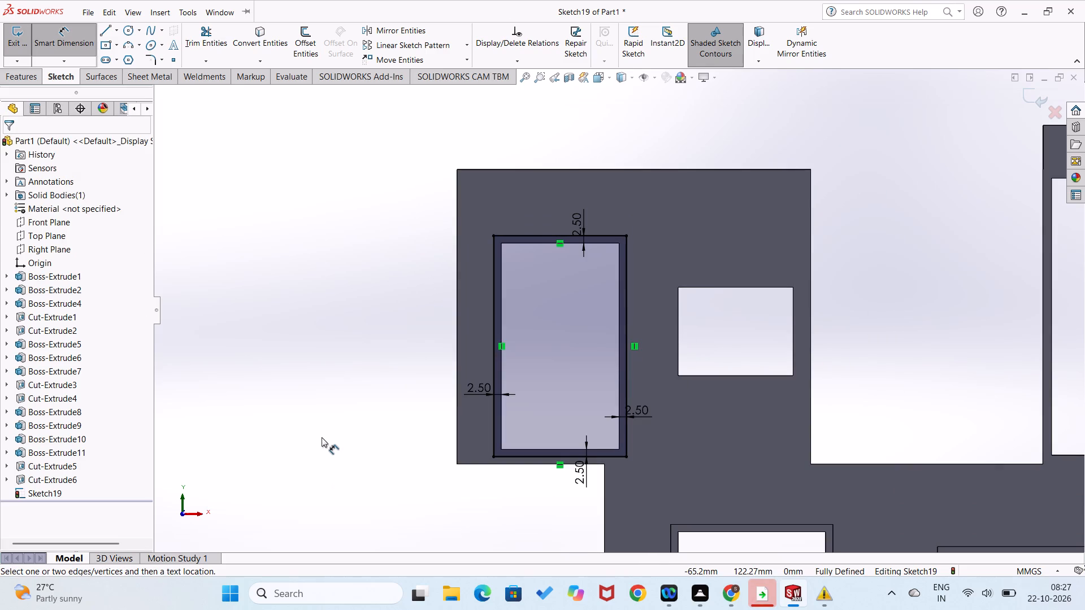
right_drag(313, 386, 309, 478)
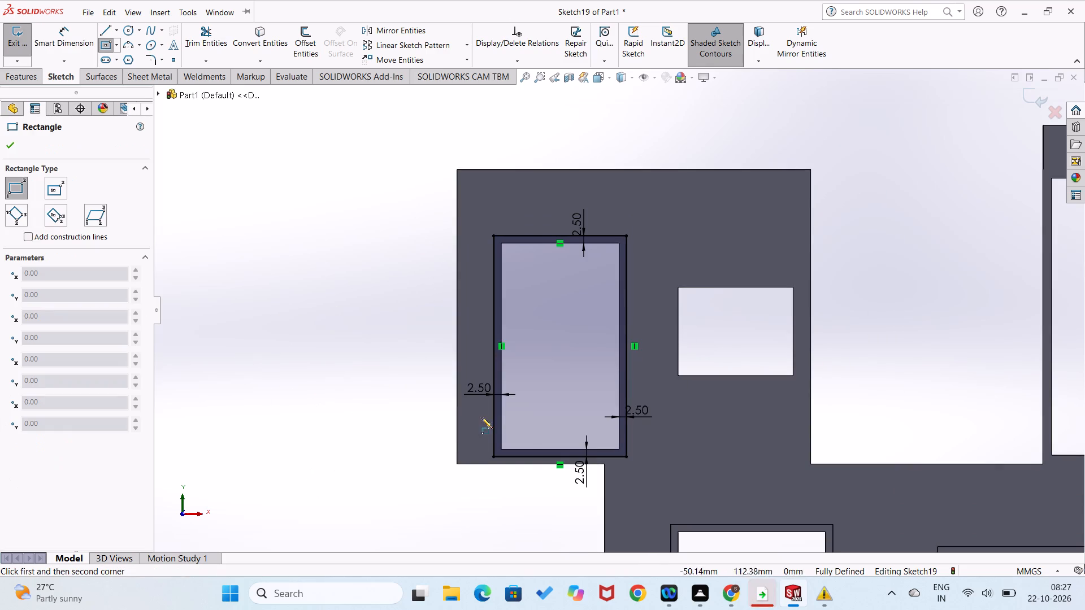
click(501, 451)
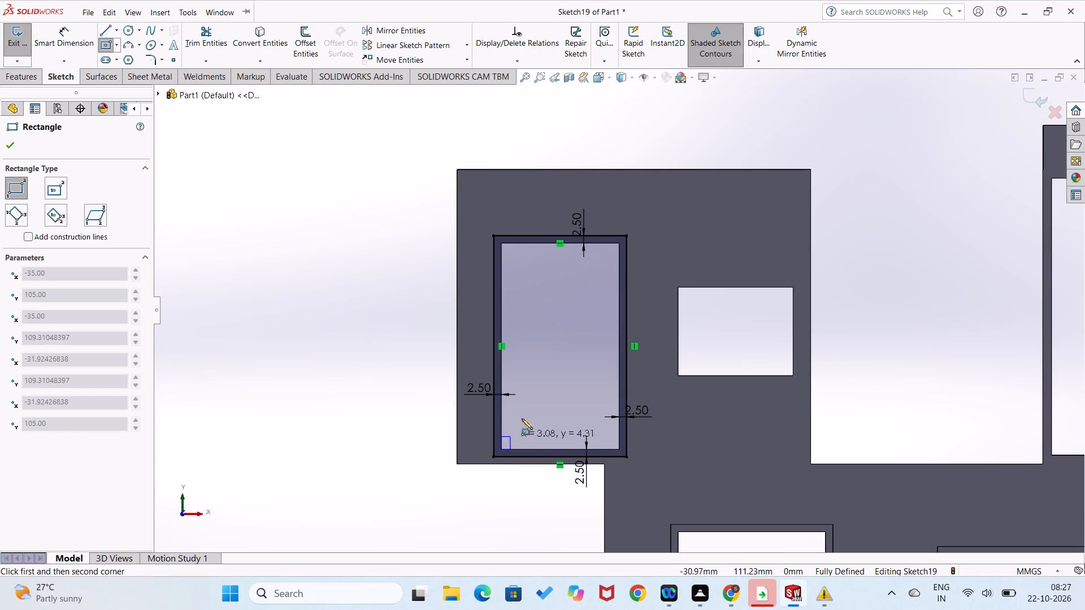
click(619, 242)
Boss-extrude the frame profile around the tall opening blind 3 mm outward from the front face.
right_drag(337, 368, 344, 257)
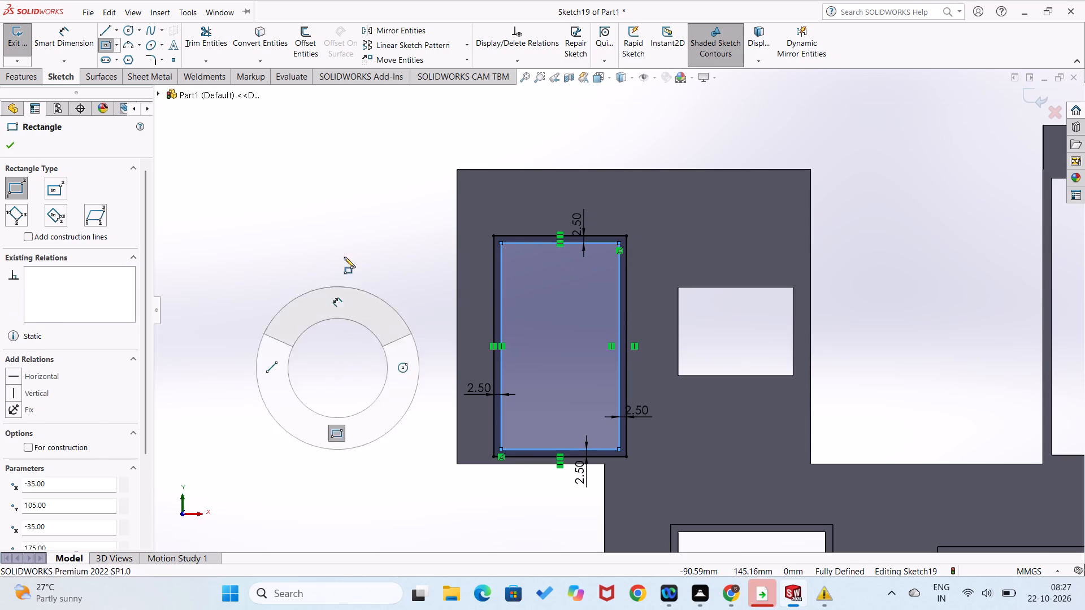
right_drag(344, 257, 349, 237)
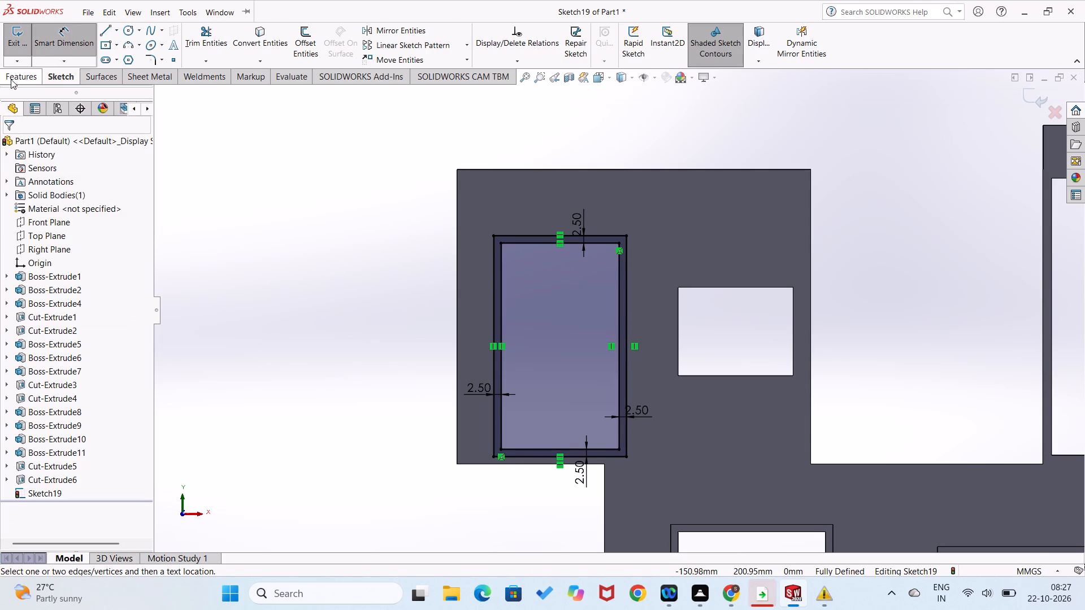
click(11, 79)
click(17, 47)
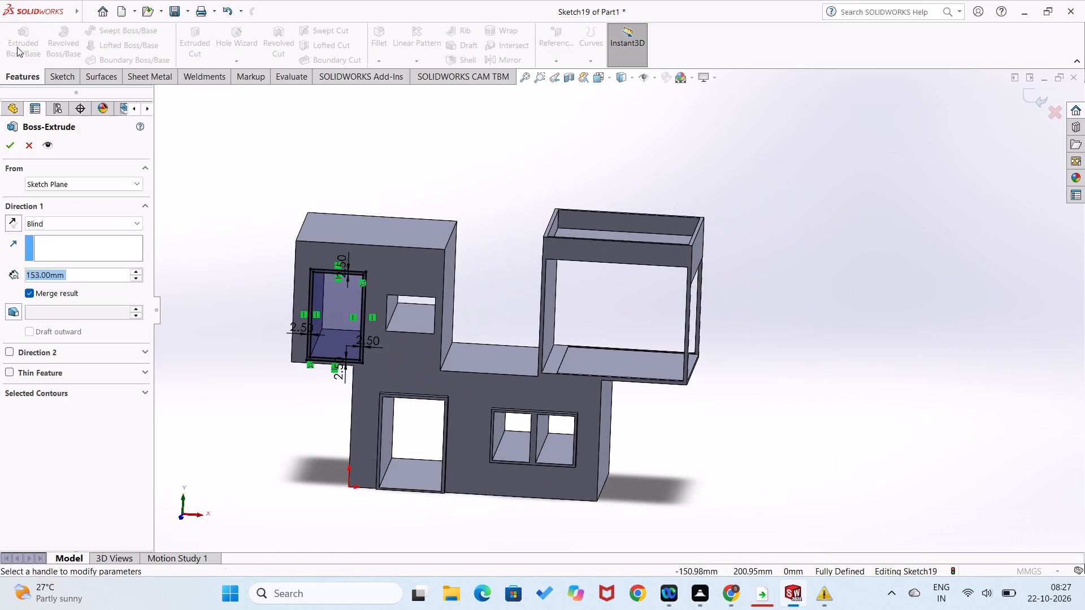
key(3)
key(Return)
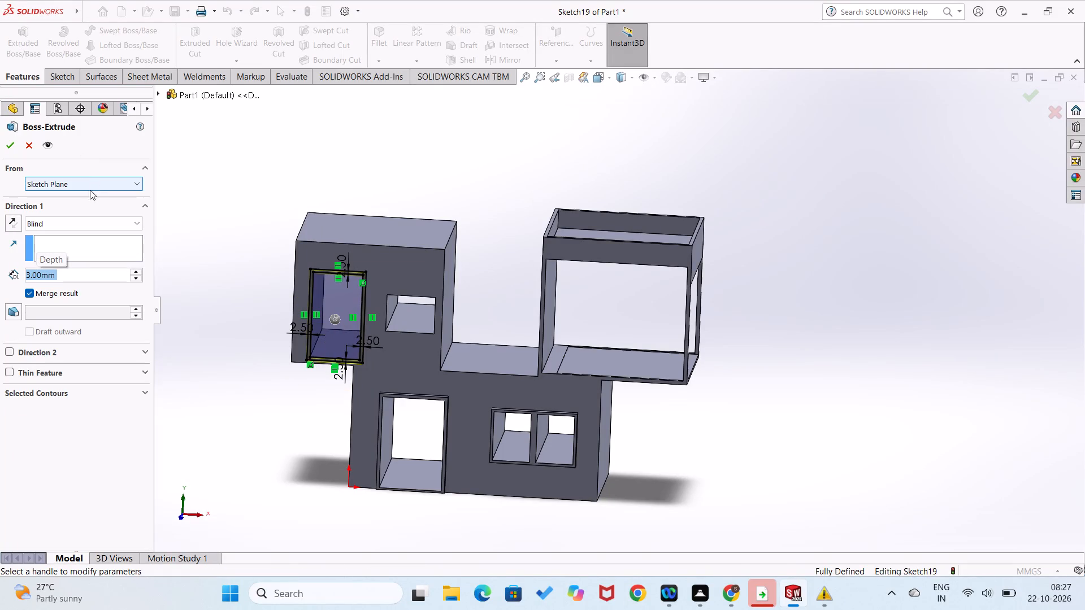
middle_drag(238, 389, 305, 441)
click(11, 146)
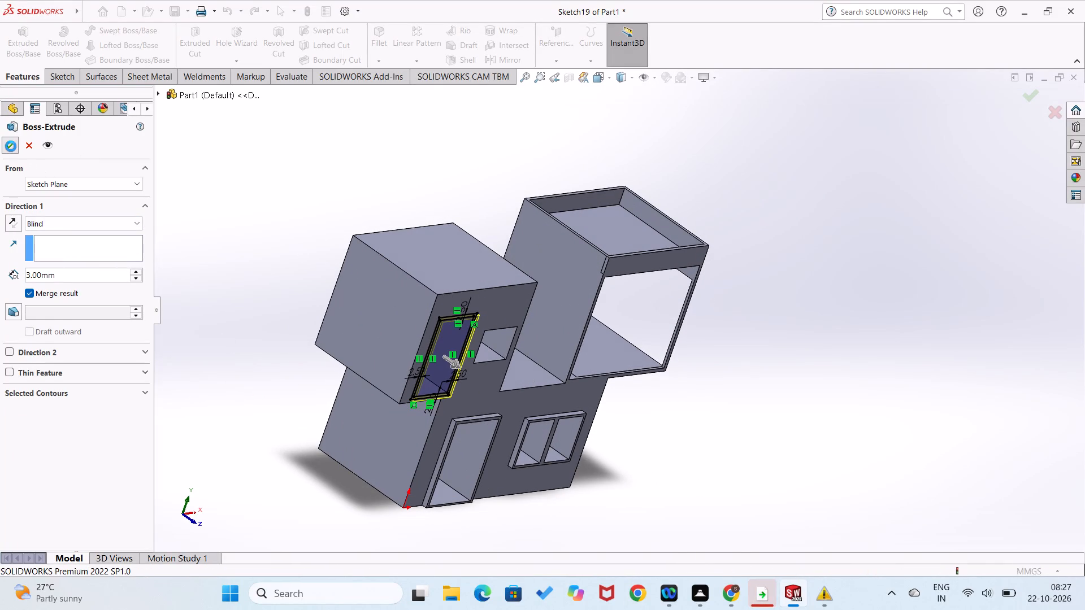
click(333, 429)
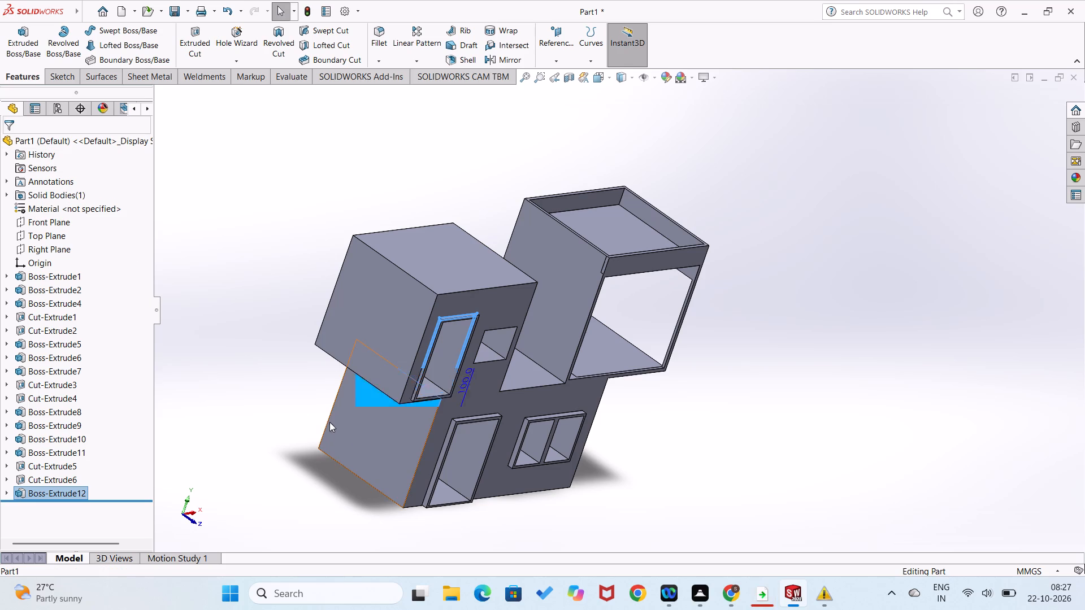
click(229, 364)
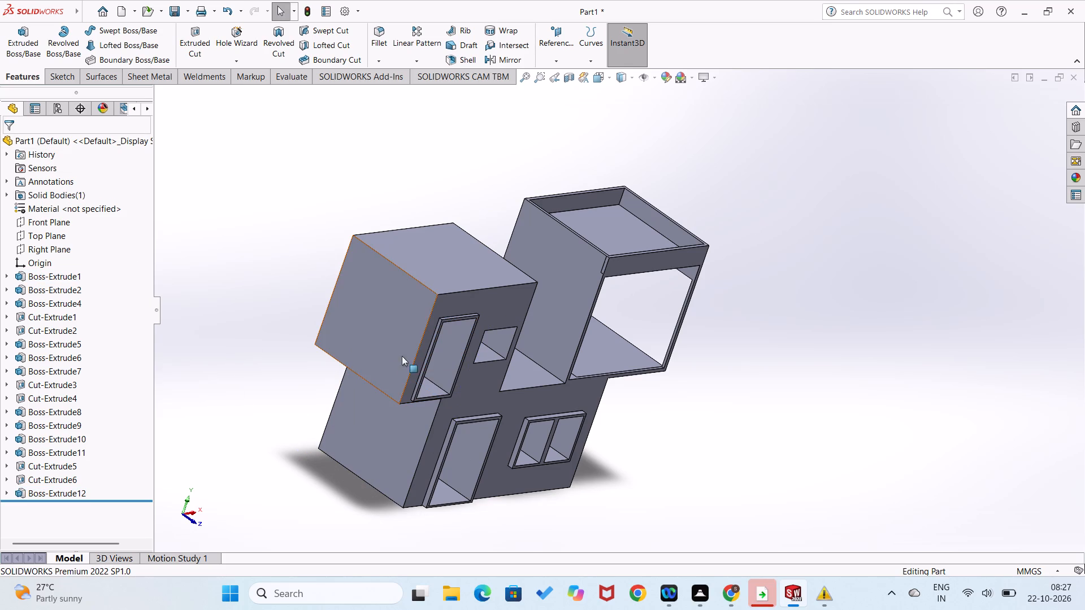
On a new front-face sketch, draw a rectangle about 44 x 35 mm surrounding the small upper window opening.
right_click(483, 390)
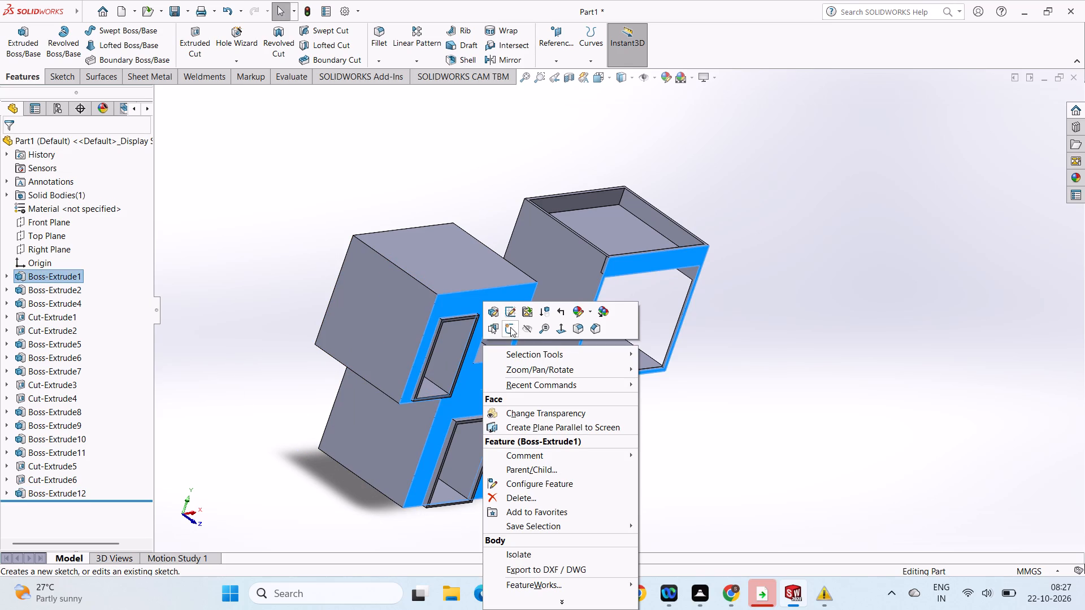
click(510, 327)
click(578, 226)
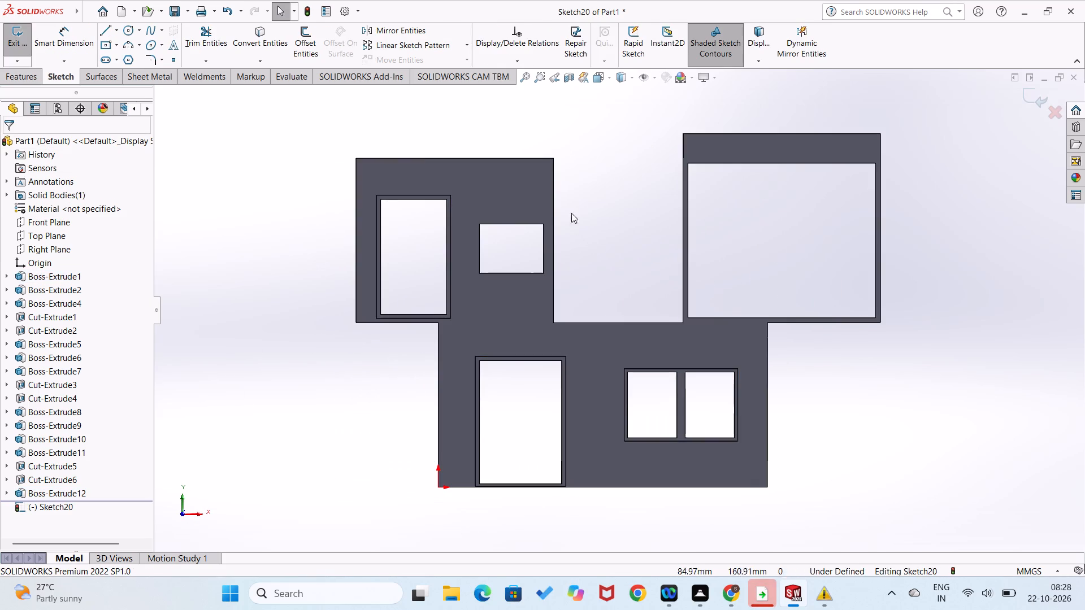
scroll(555, 200, down, 6)
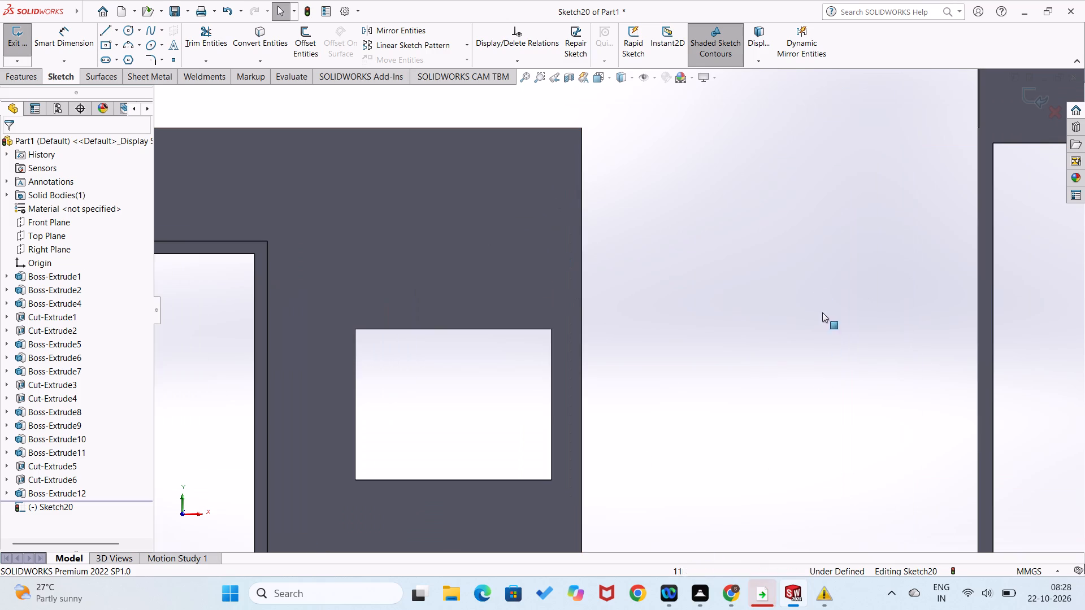
right_drag(791, 275, 756, 411)
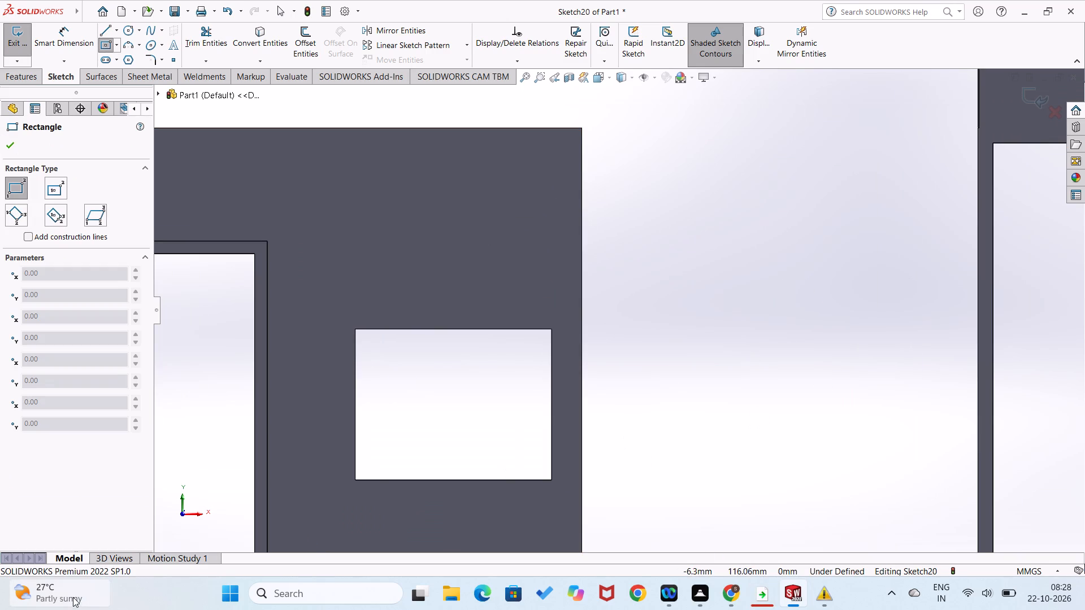
click(344, 491)
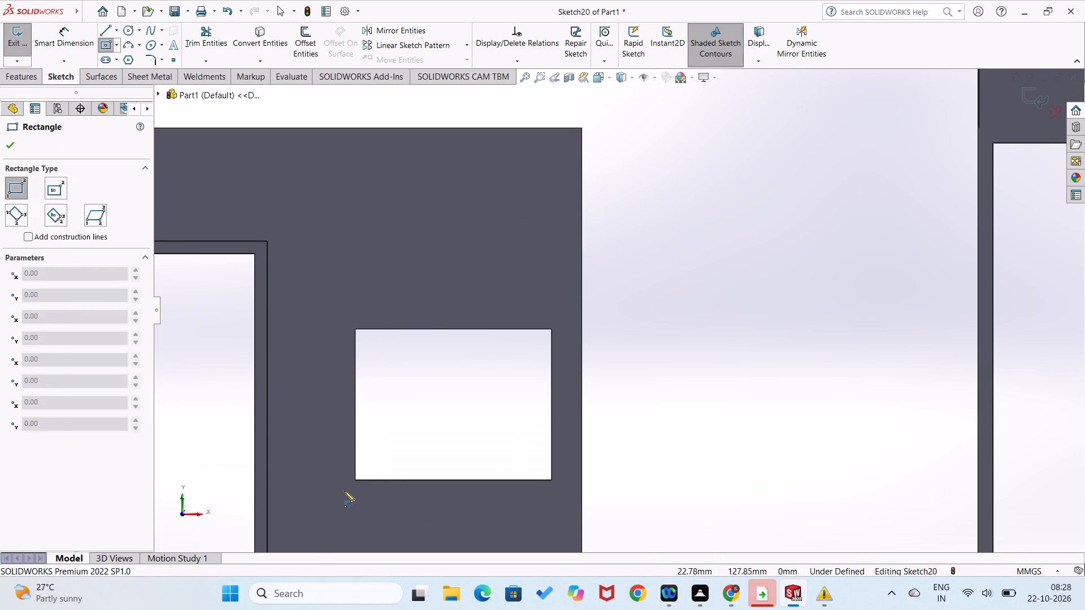
click(567, 312)
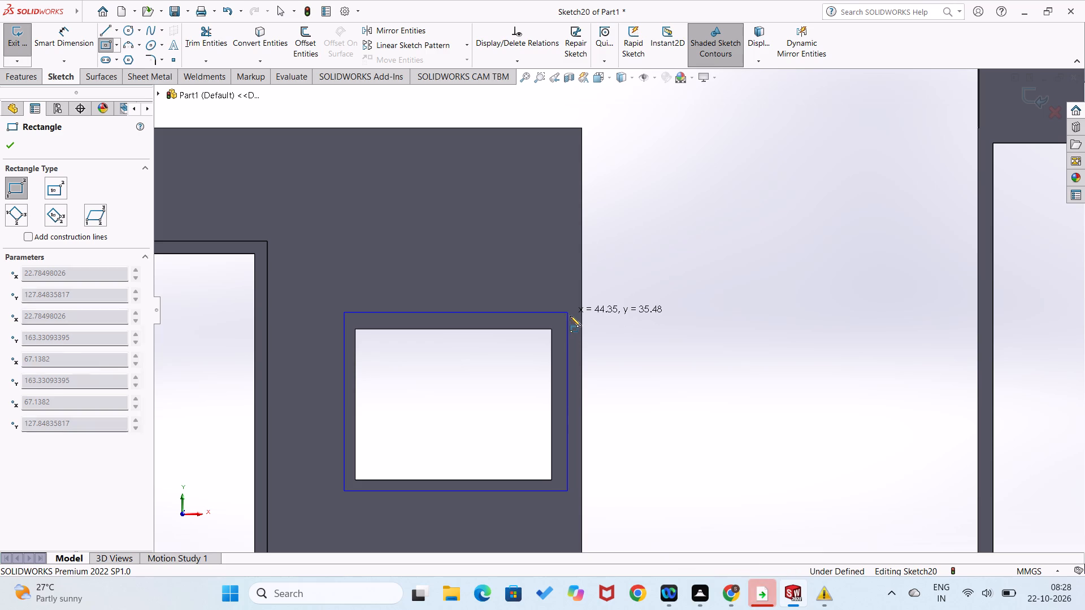
Dimension the new rectangle's right side 2.5 mm outside the small window opening's right edge.
right_drag(622, 373, 630, 260)
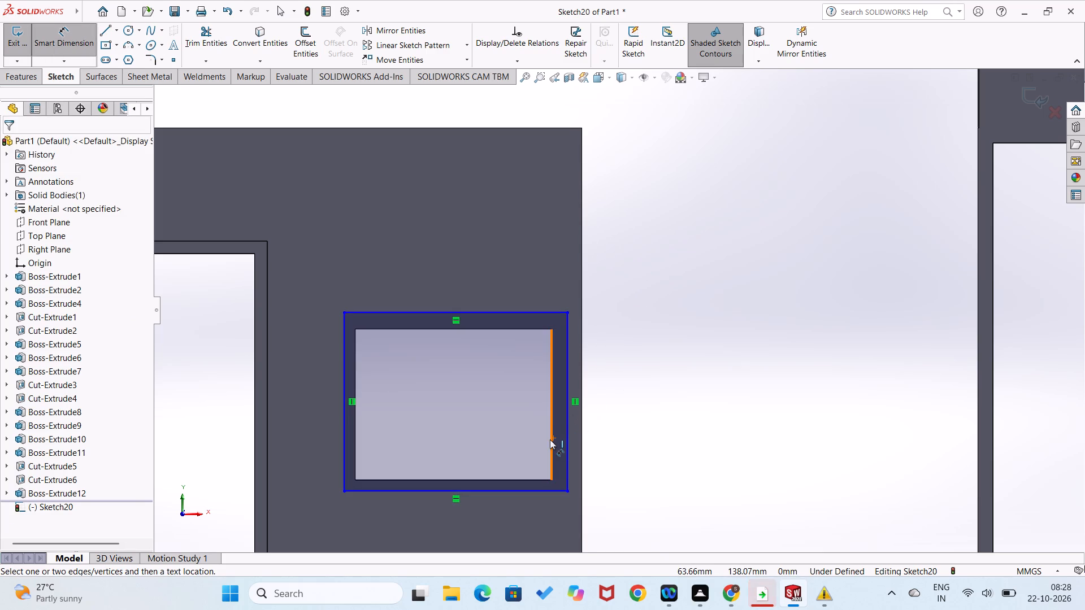
click(550, 439)
click(568, 444)
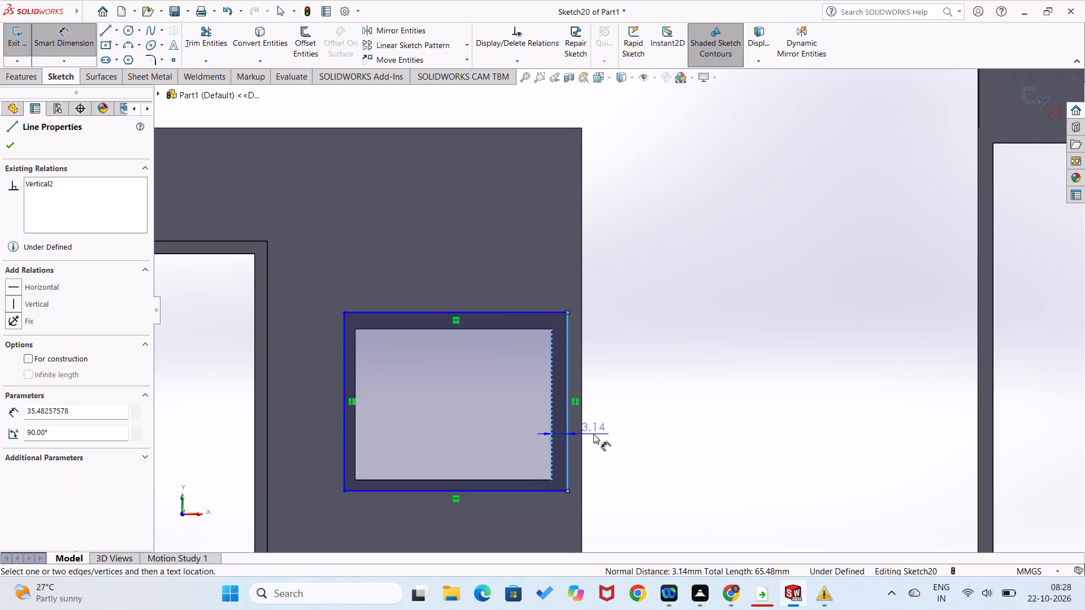
click(606, 434)
text(2.5)
key(Return)
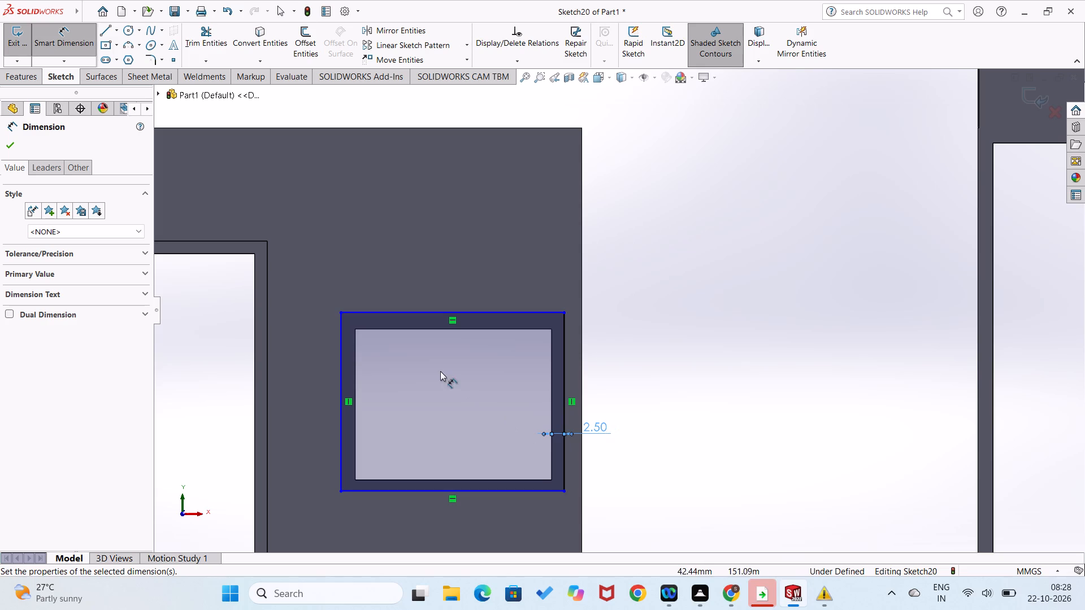
Dimension the new rectangle's top and left sides 2.5 mm outside the matching edges of the small upper window opening.
click(448, 329)
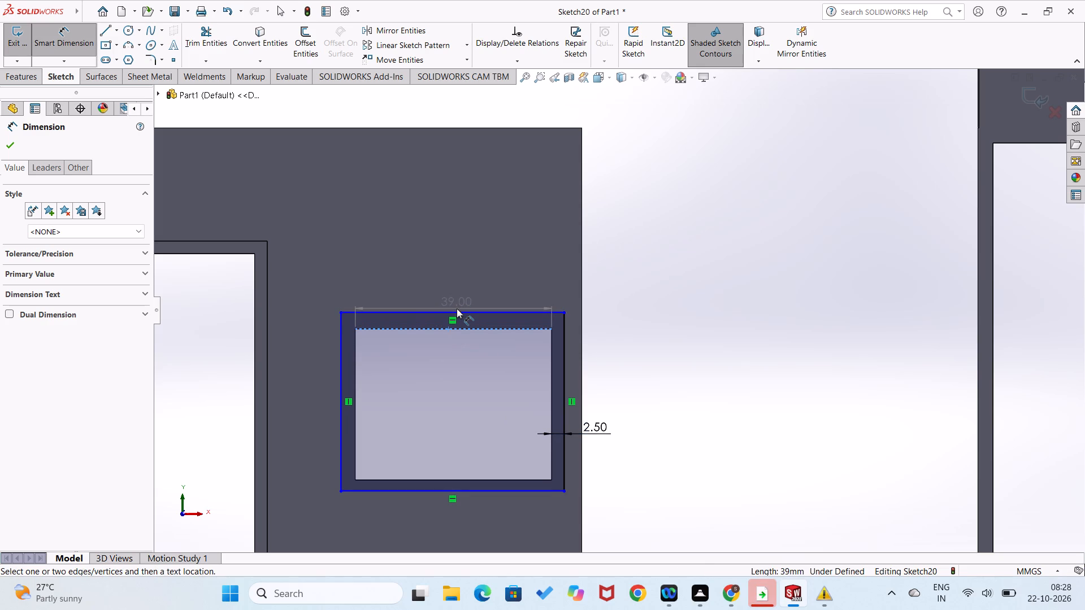
click(457, 310)
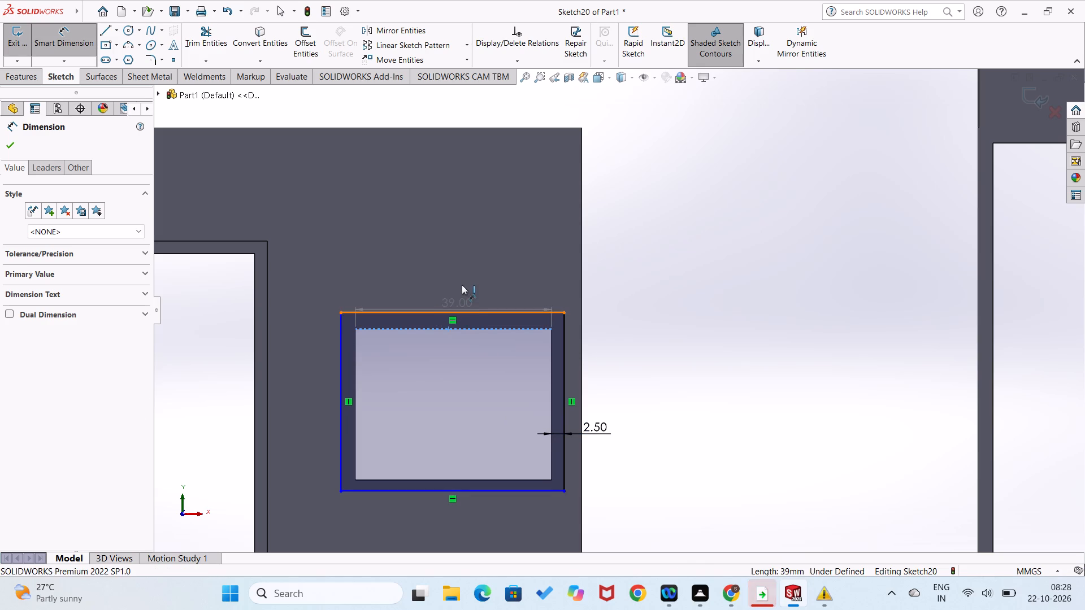
click(462, 285)
text(2.5)
key(Return)
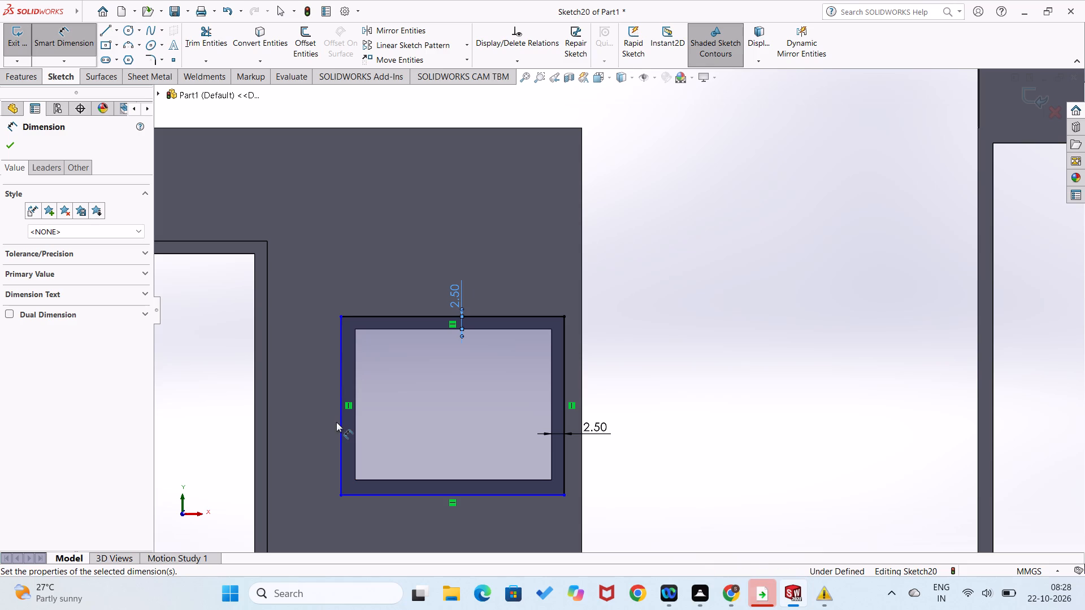
click(340, 429)
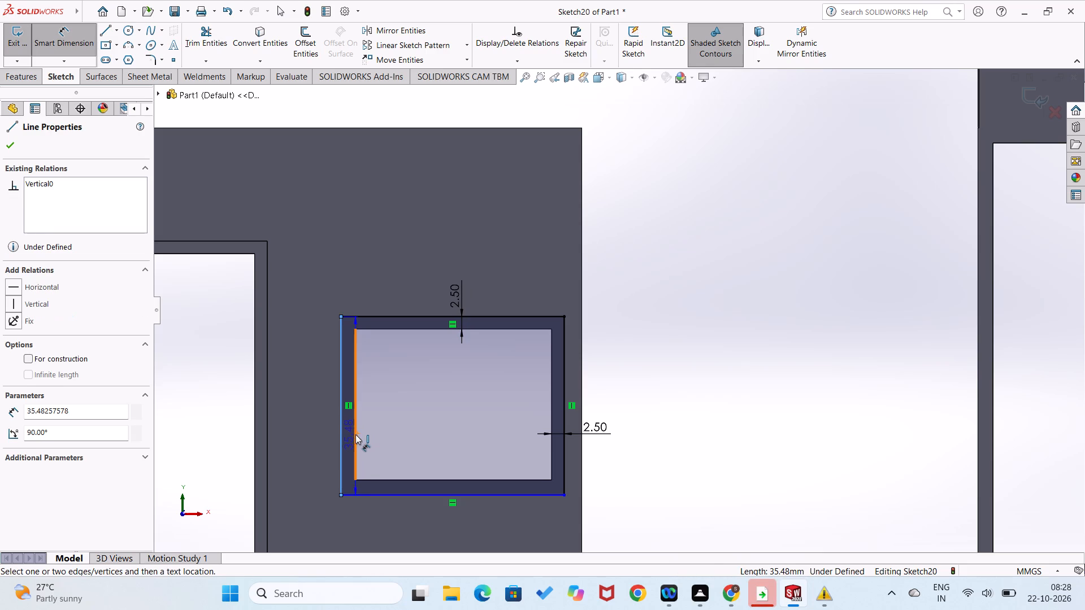
click(355, 434)
click(320, 446)
text(2.5)
key(Return)
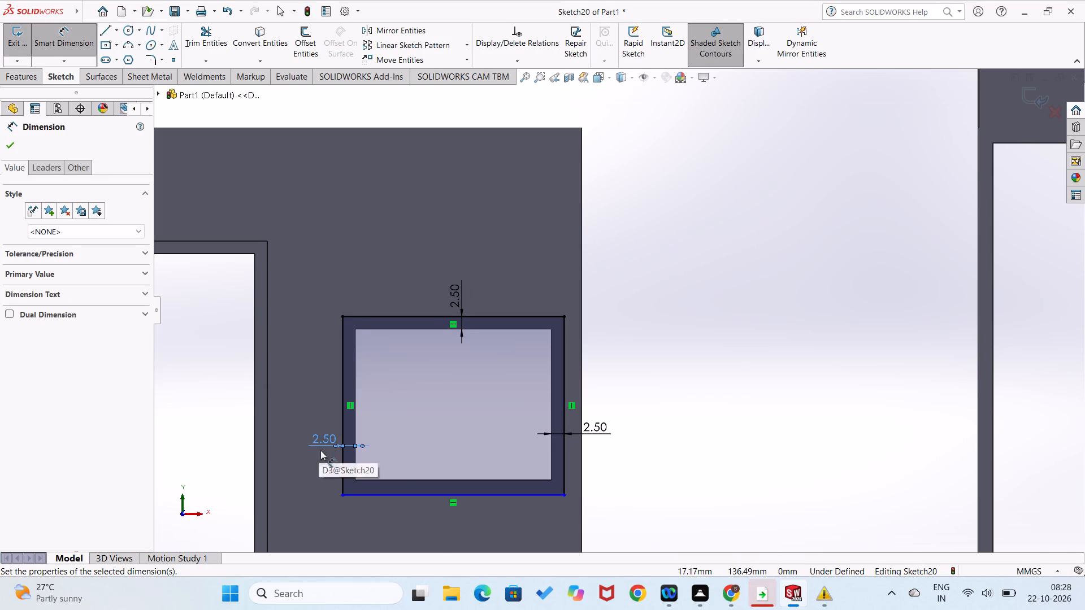
Dimension the rectangle's bottom side 2.5 mm outside the small window opening's bottom edge.
click(389, 492)
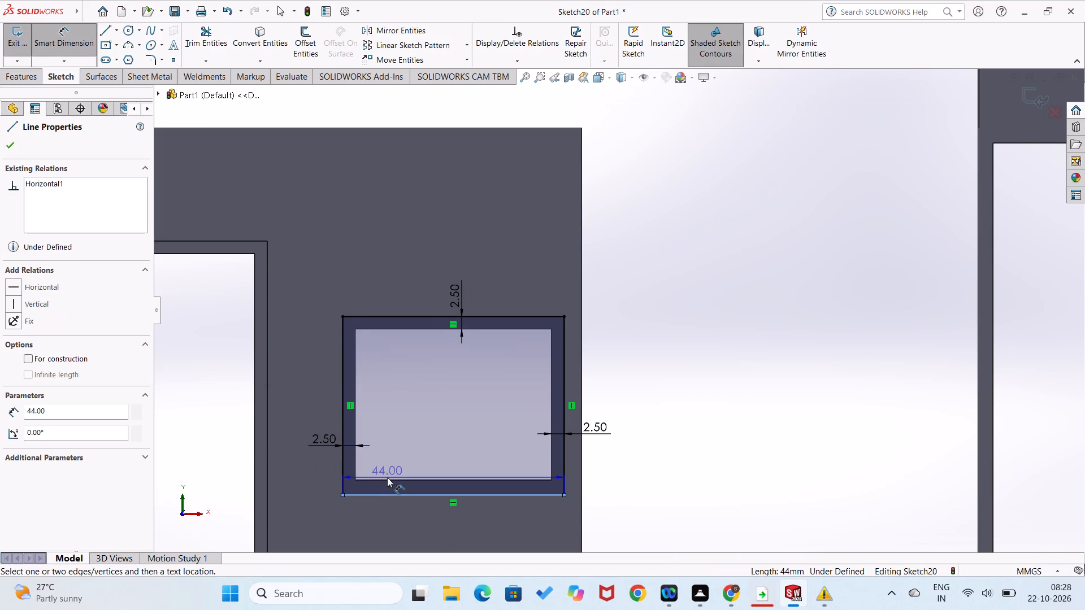
click(387, 479)
click(383, 509)
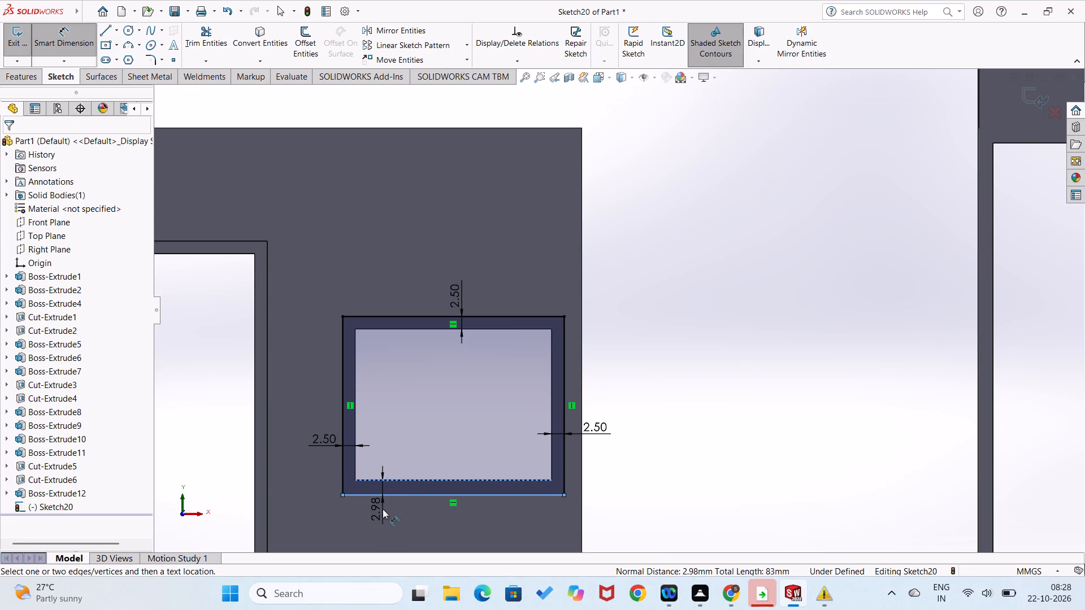
text(2.5)
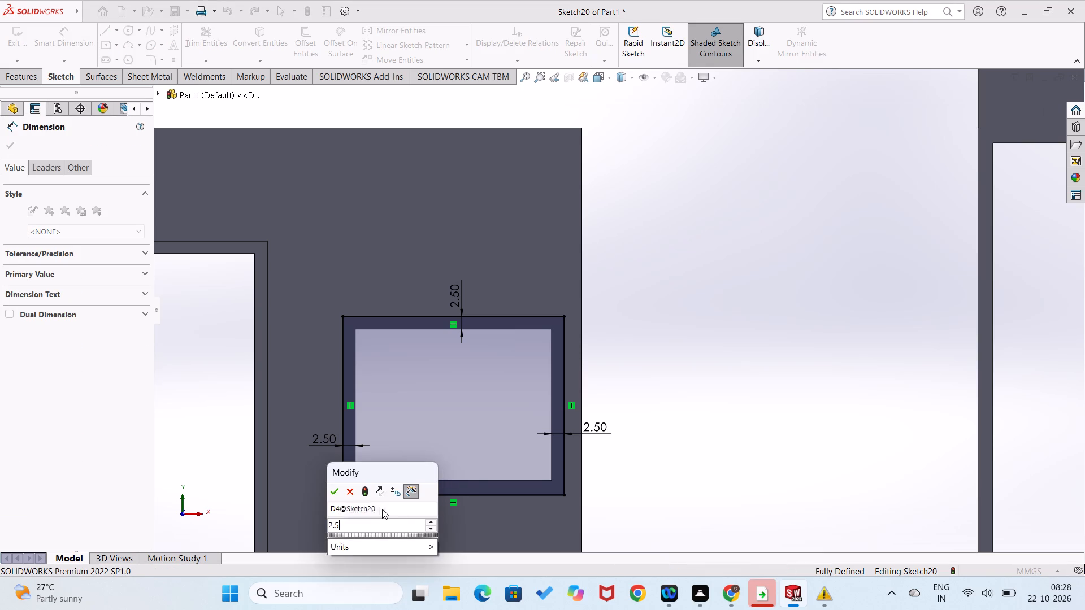
key(Return)
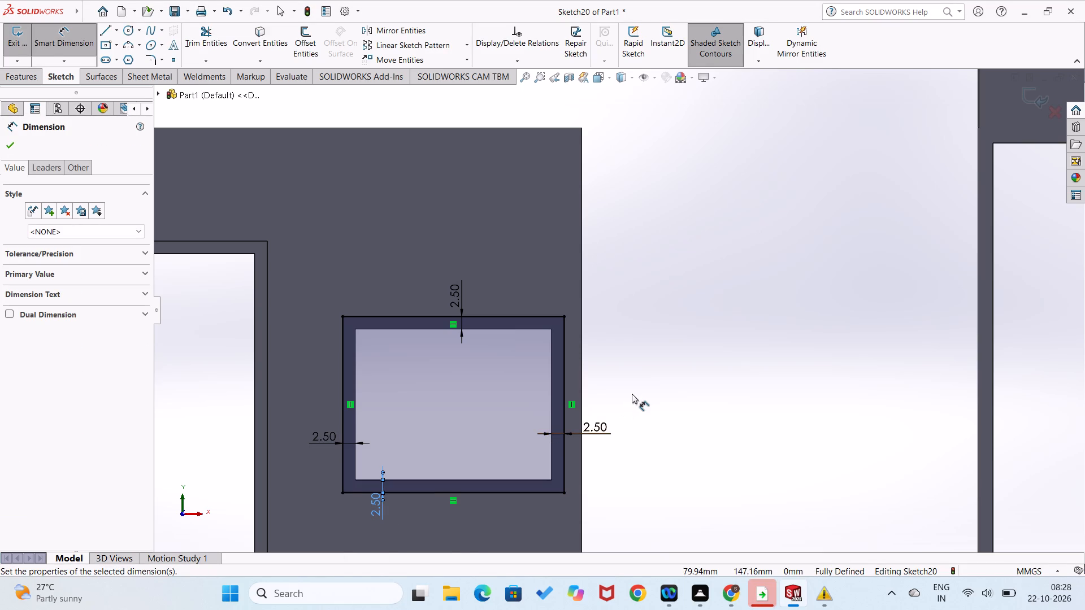
Draw a 39 x 30 mm rectangle corner to corner on the small window opening's edges, inside the frame rectangle.
right_drag(699, 274, 666, 389)
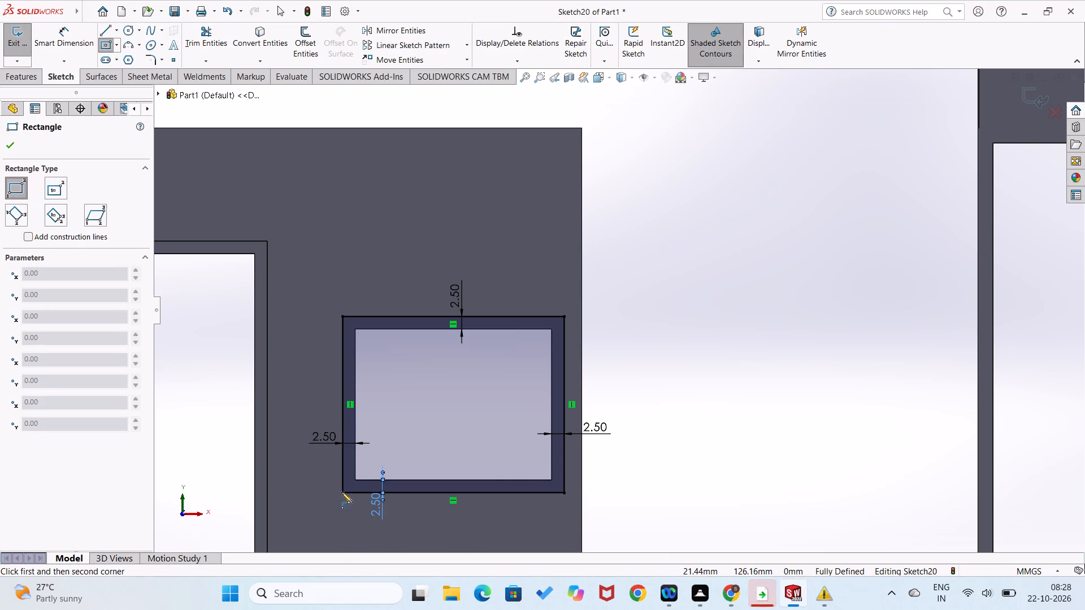
click(356, 480)
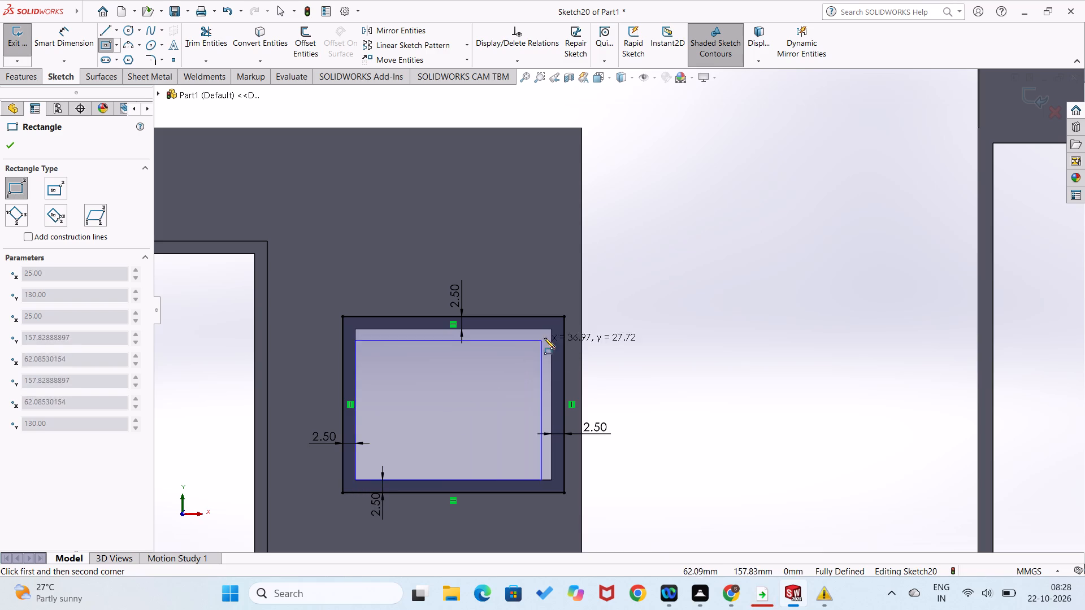
click(553, 328)
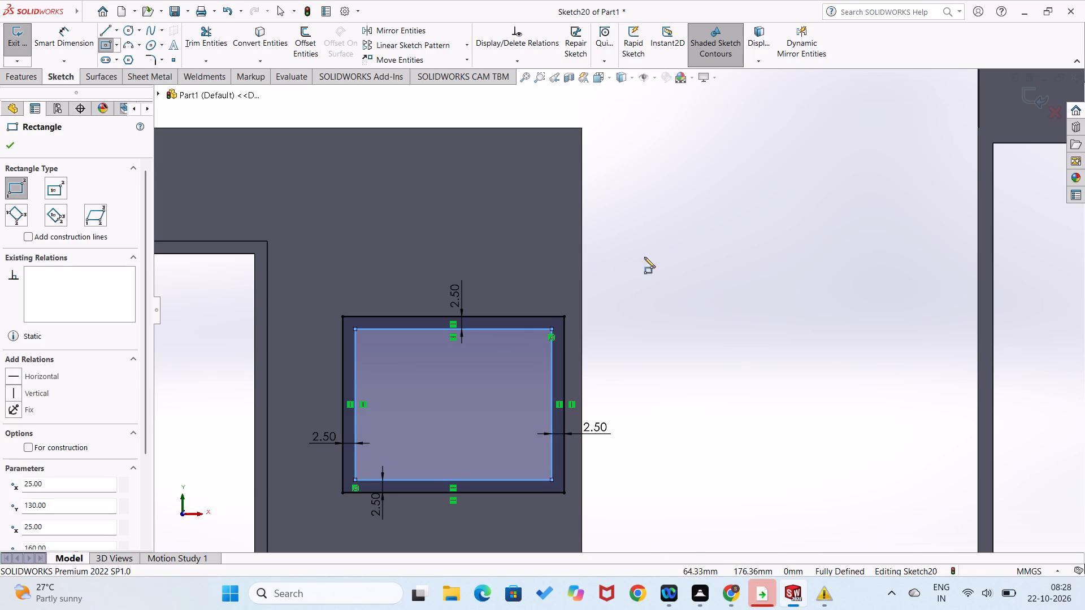
click(692, 260)
right_drag(695, 327, 700, 175)
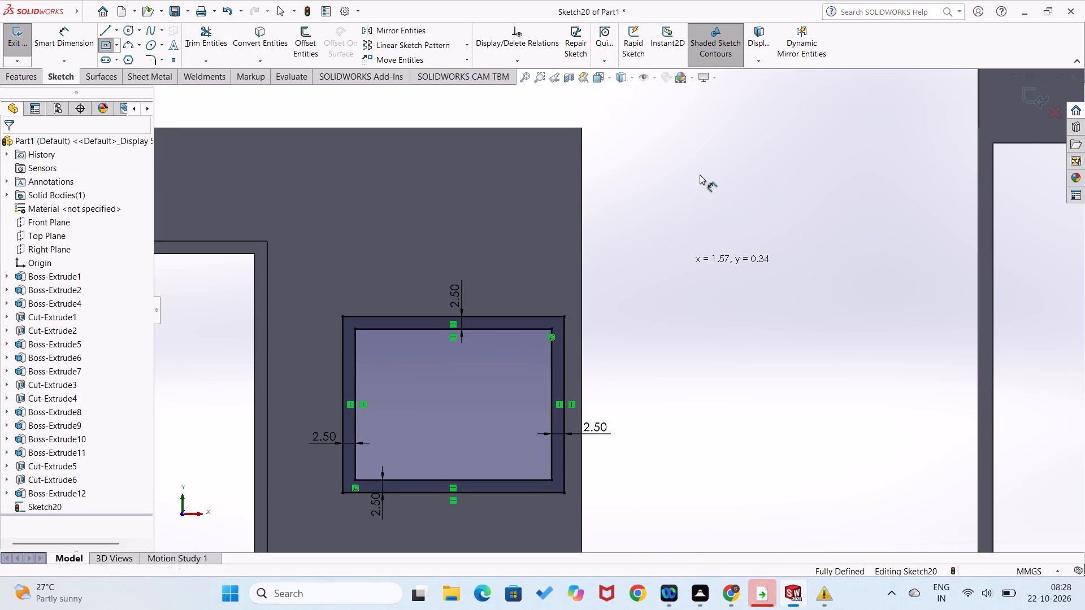
Boss-extrude the frame profile around the small upper window blind 3 mm outward from the front face.
click(6, 75)
click(14, 49)
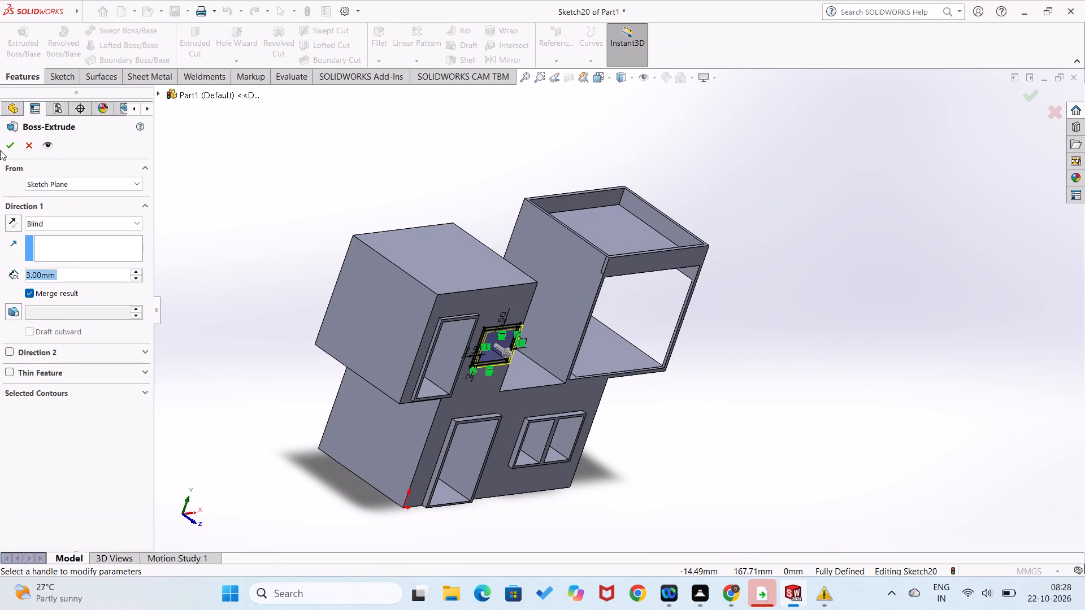
click(13, 142)
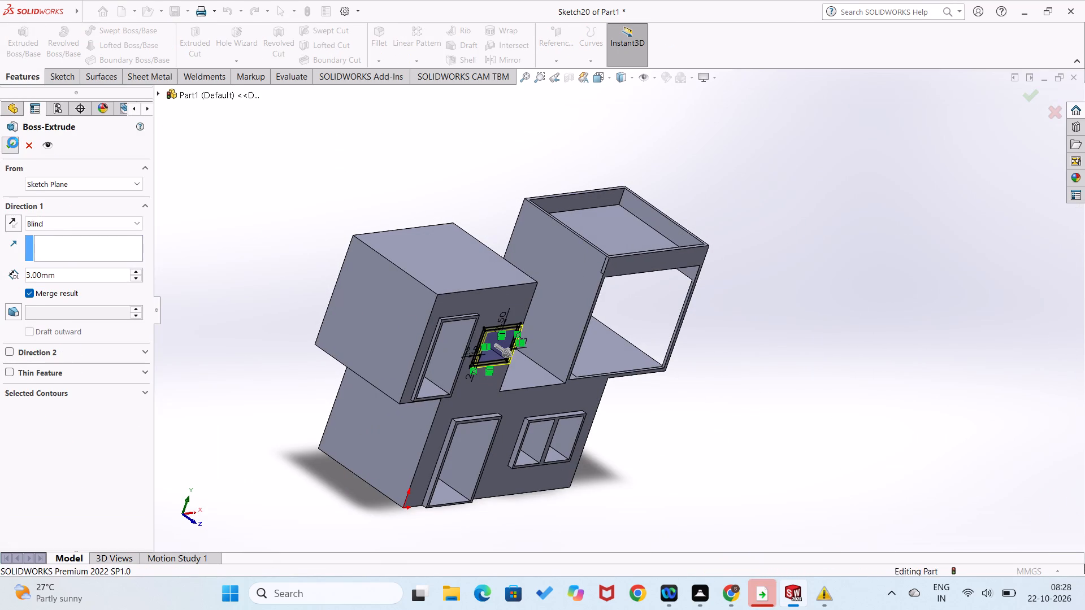
click(294, 438)
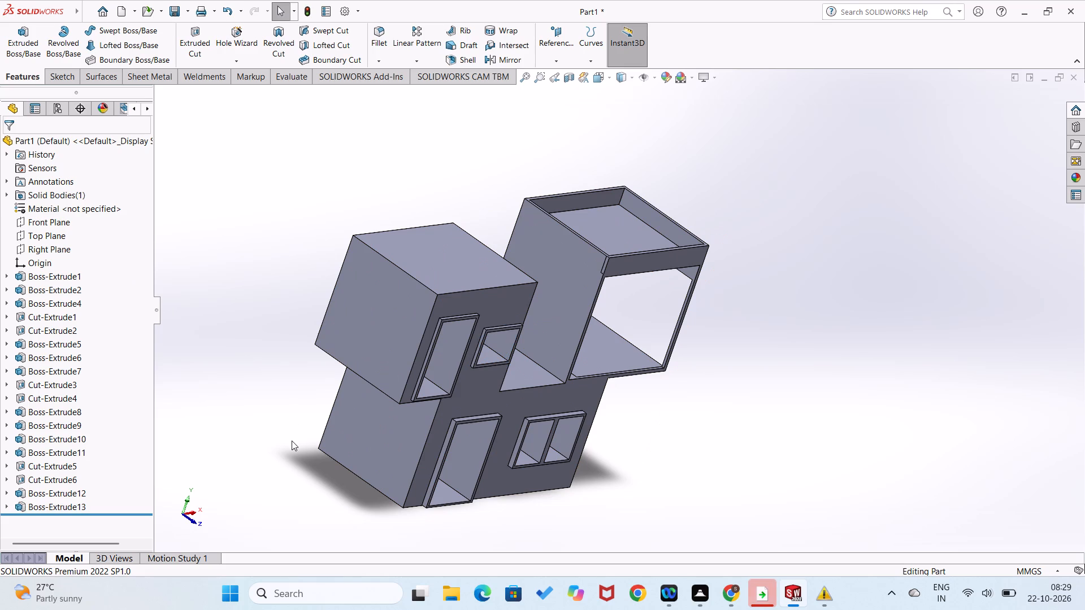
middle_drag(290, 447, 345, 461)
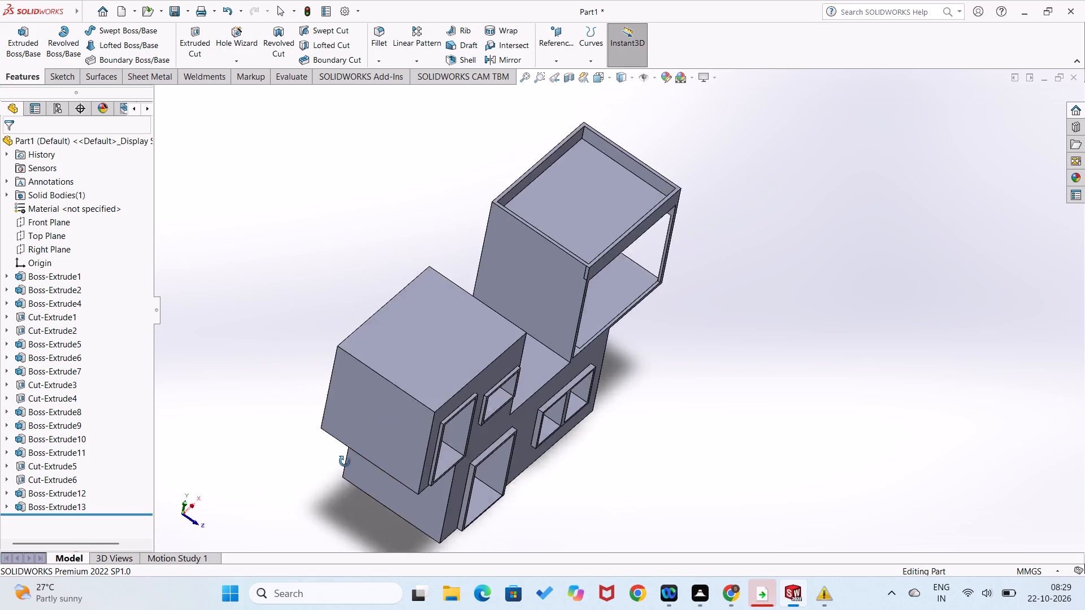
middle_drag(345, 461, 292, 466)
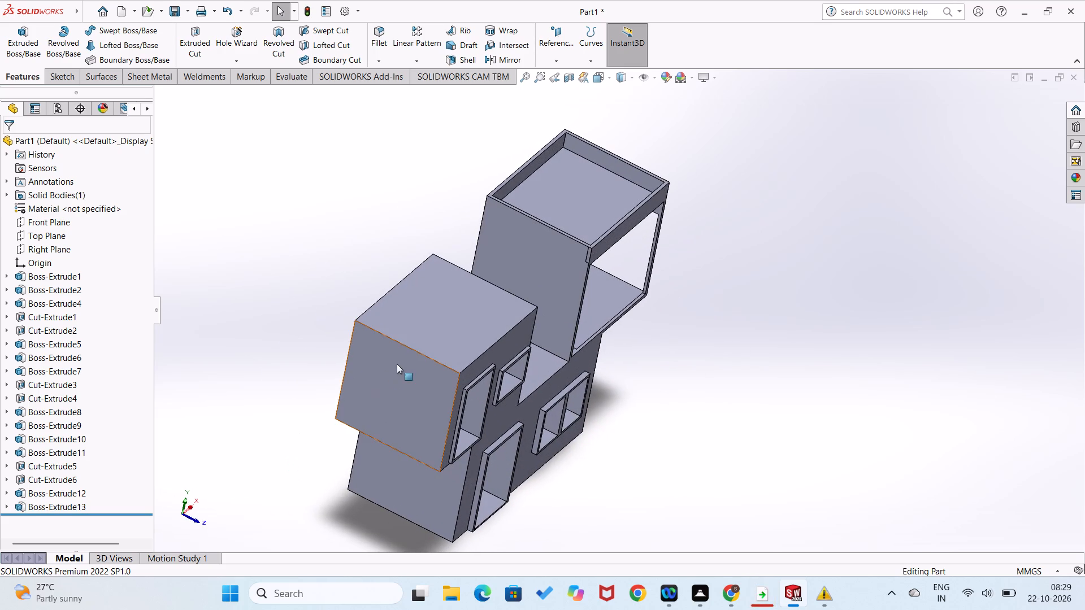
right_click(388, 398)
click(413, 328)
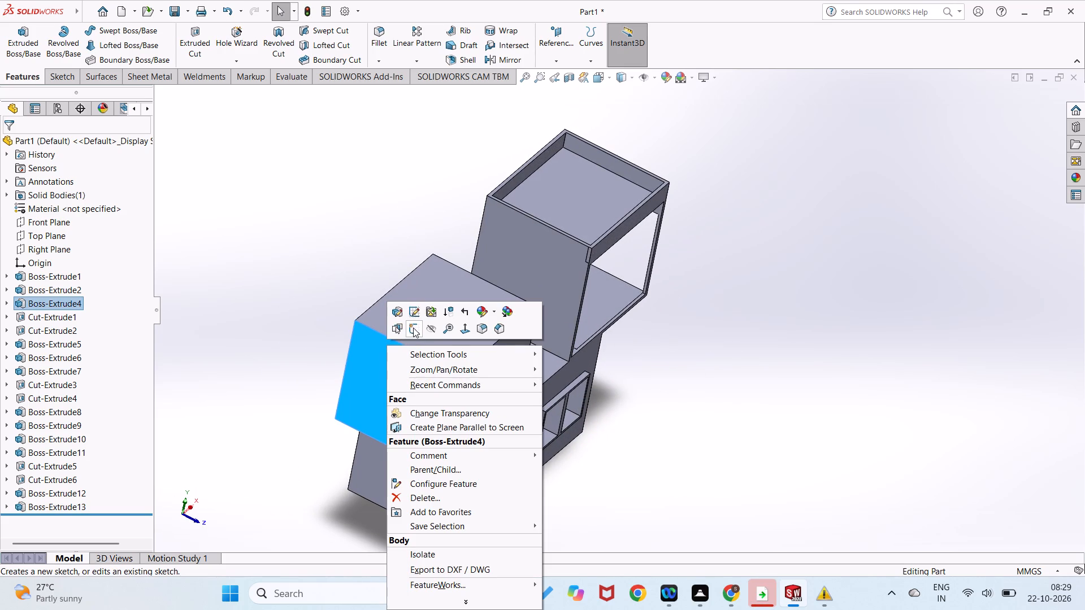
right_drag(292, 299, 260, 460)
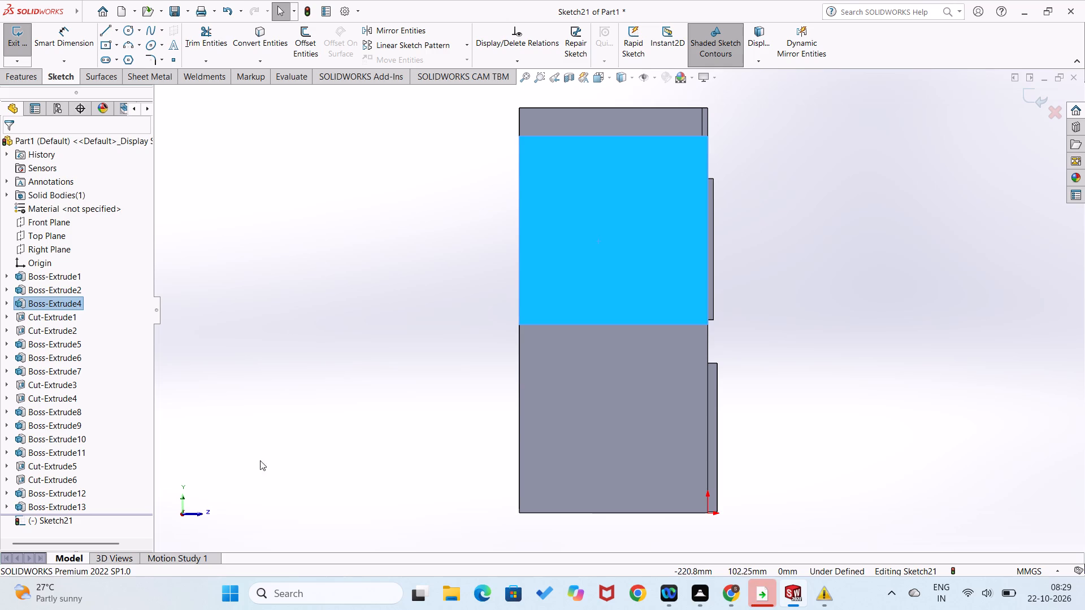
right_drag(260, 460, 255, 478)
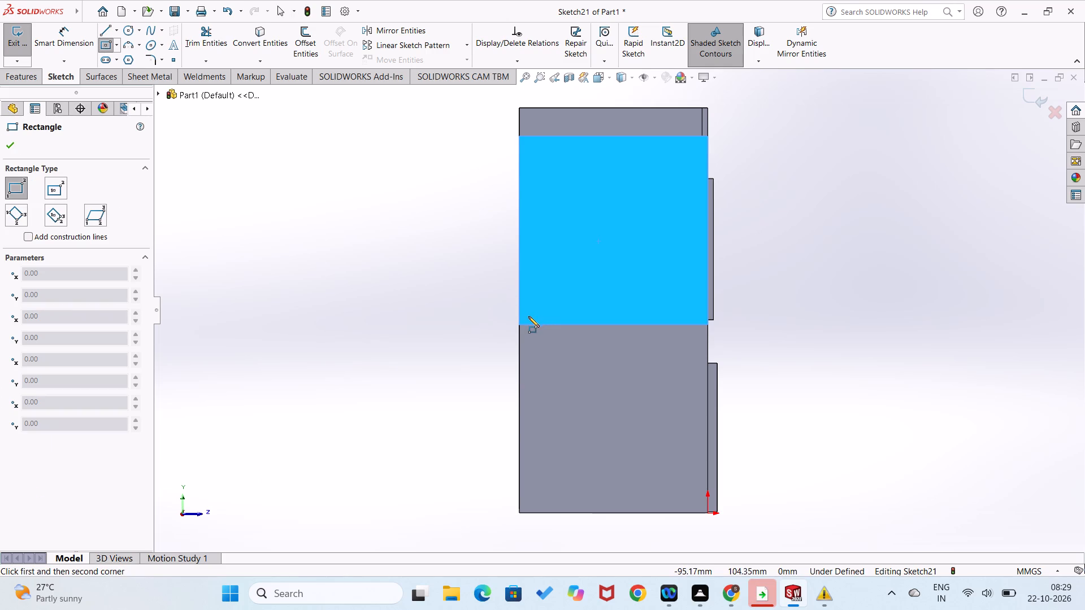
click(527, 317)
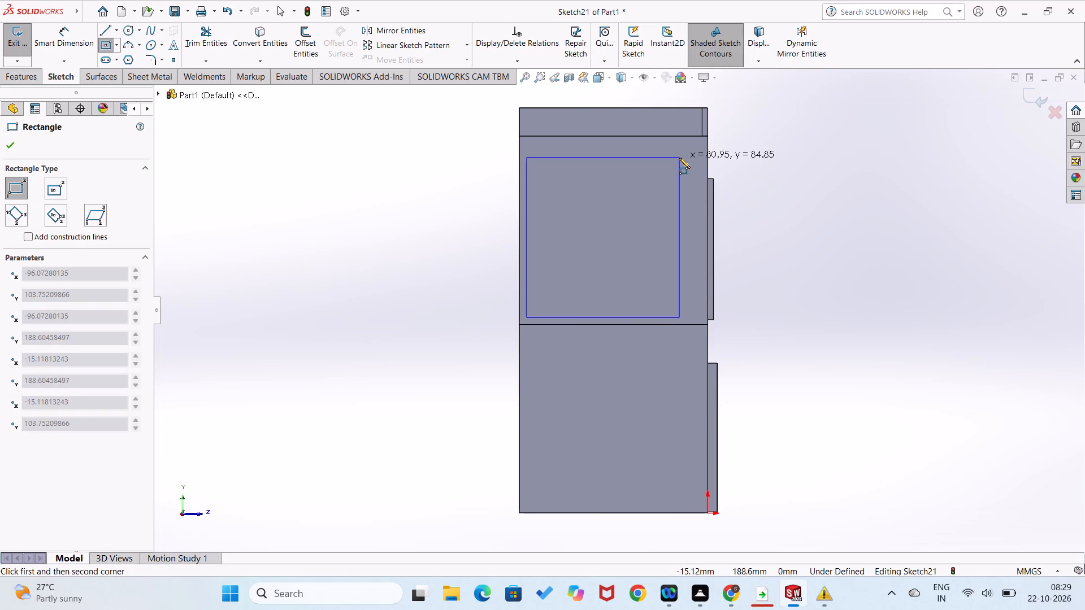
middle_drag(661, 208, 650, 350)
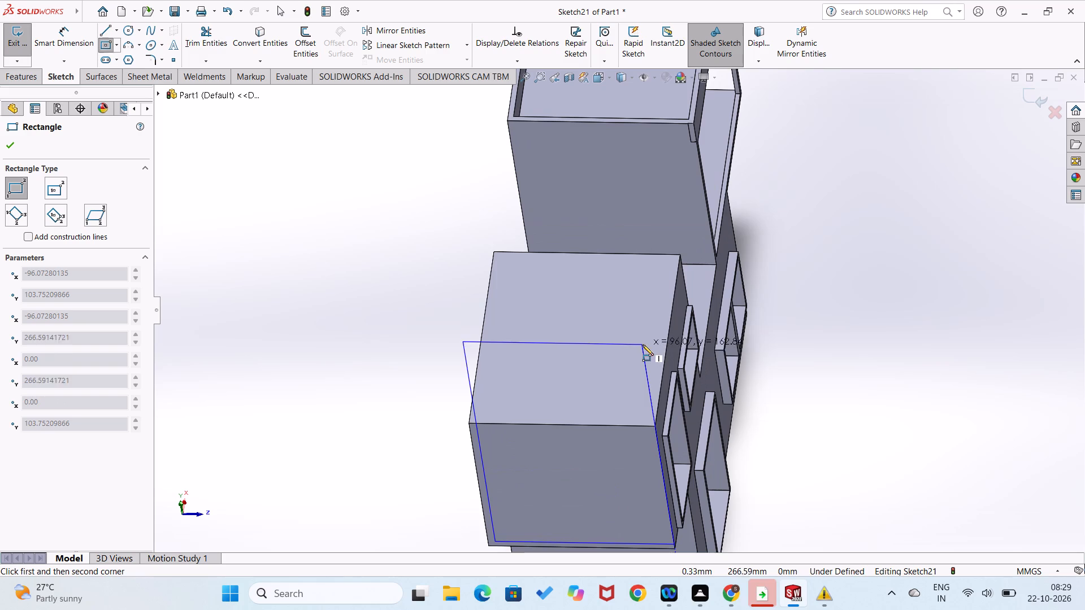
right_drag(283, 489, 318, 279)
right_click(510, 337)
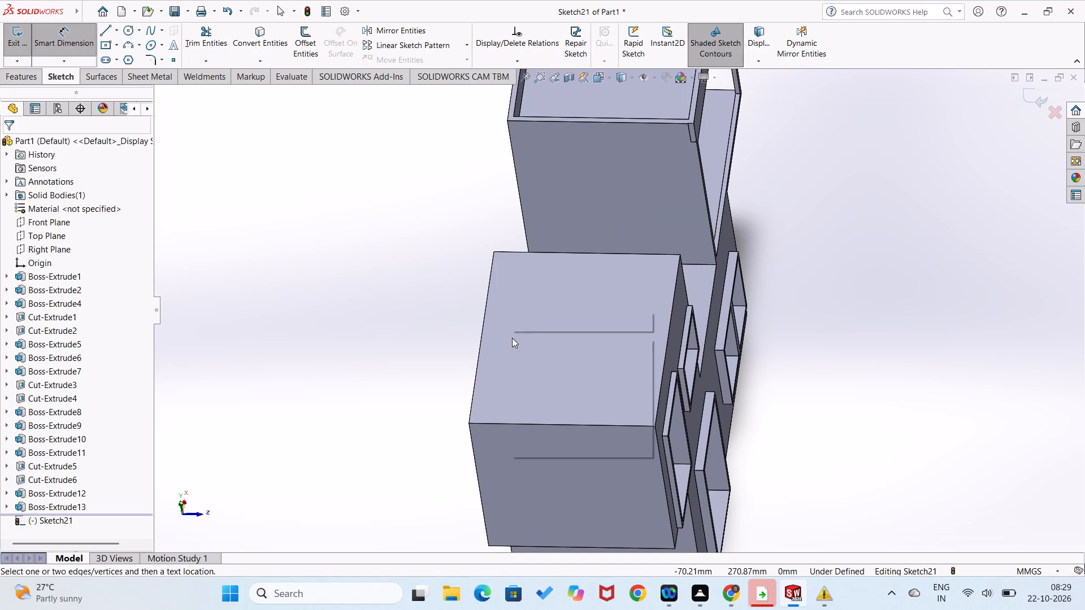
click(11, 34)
On a new sketch on the lower upper block's flat top face, draw a rectangle about 114 x 94 mm just inside its edges.
right_click(567, 310)
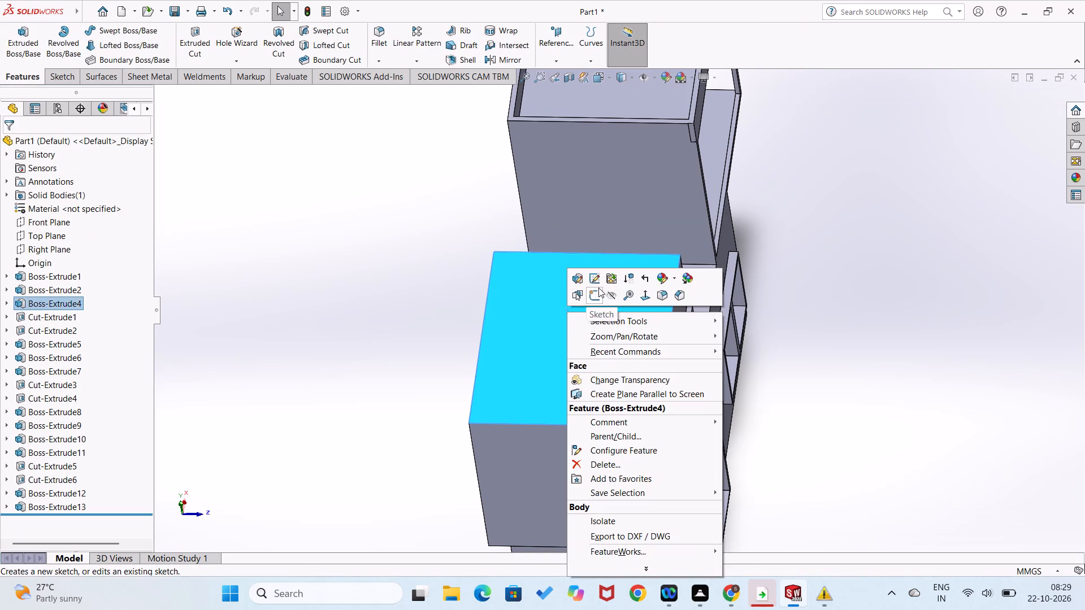
click(598, 287)
click(195, 372)
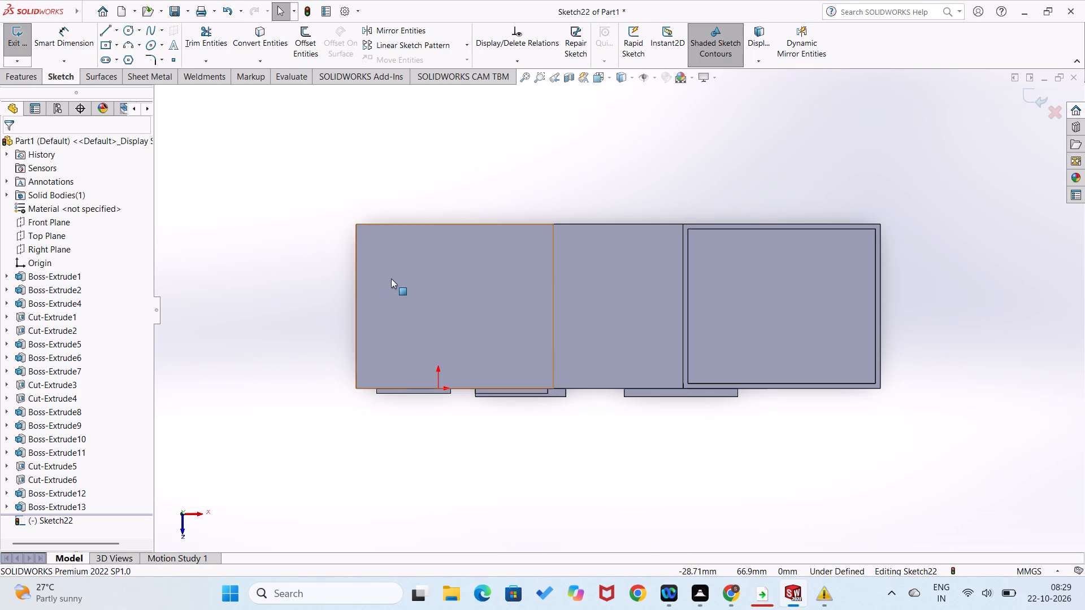
scroll(391, 278, down, 3)
right_drag(258, 293, 258, 407)
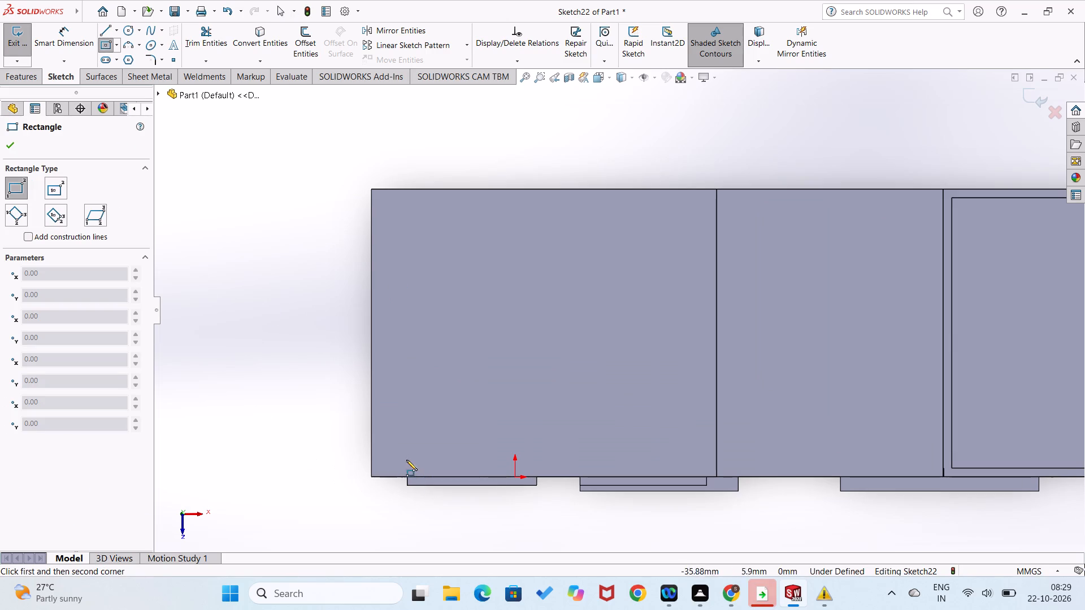
click(379, 469)
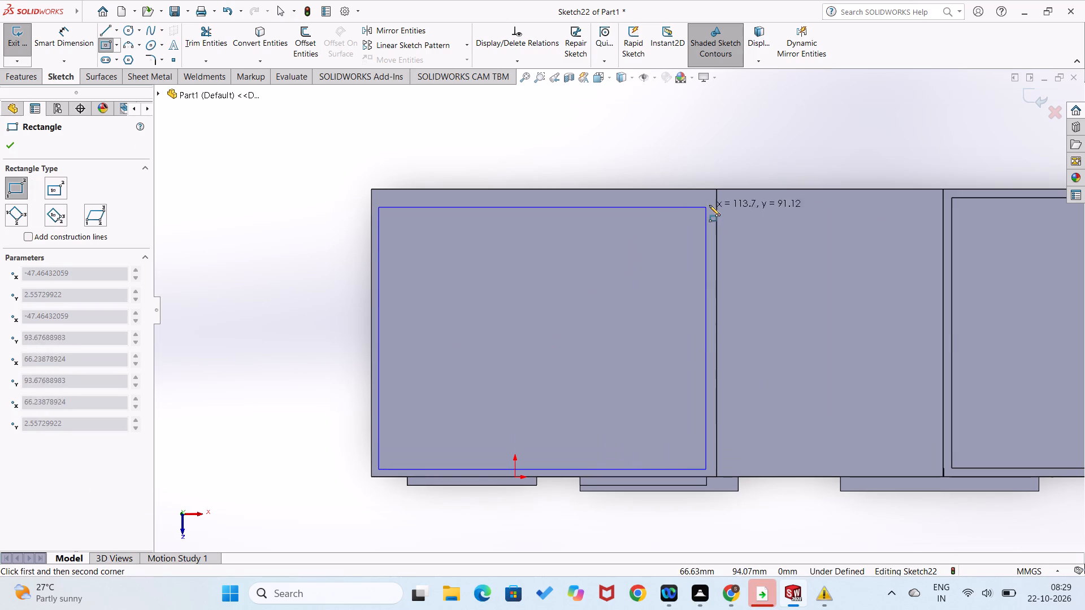
click(707, 198)
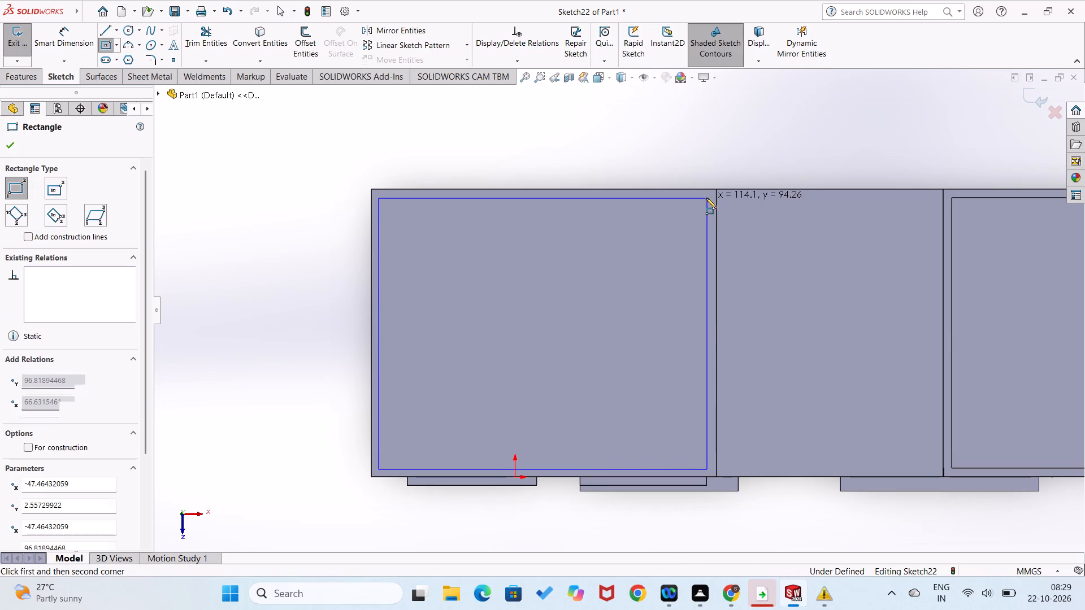
Dimension the rectangle's front and right sides 2 mm inside the matching edges of the block's top face.
right_drag(288, 520, 303, 373)
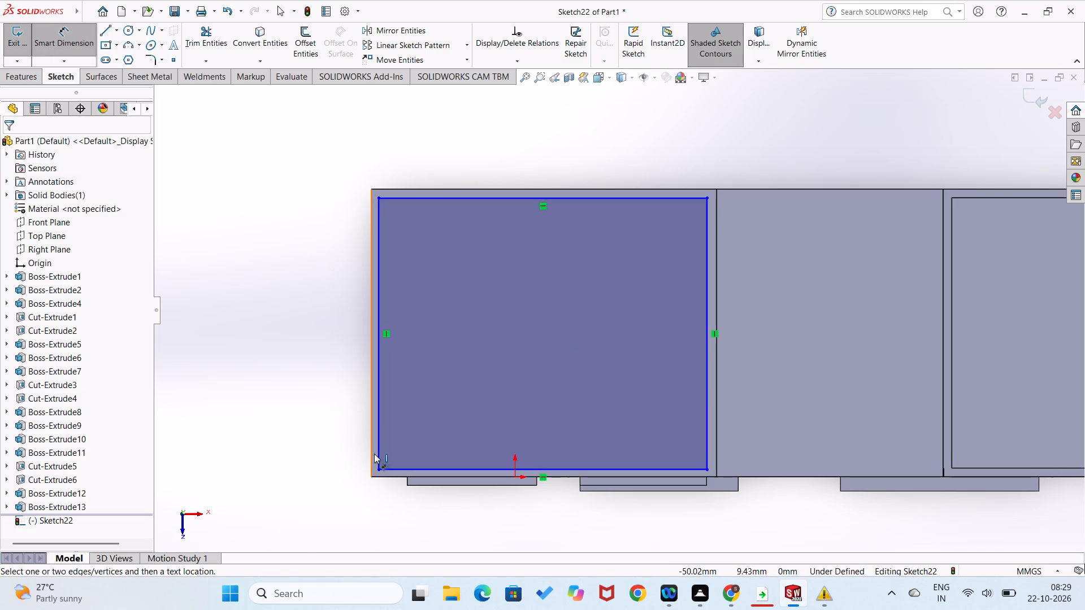
click(385, 475)
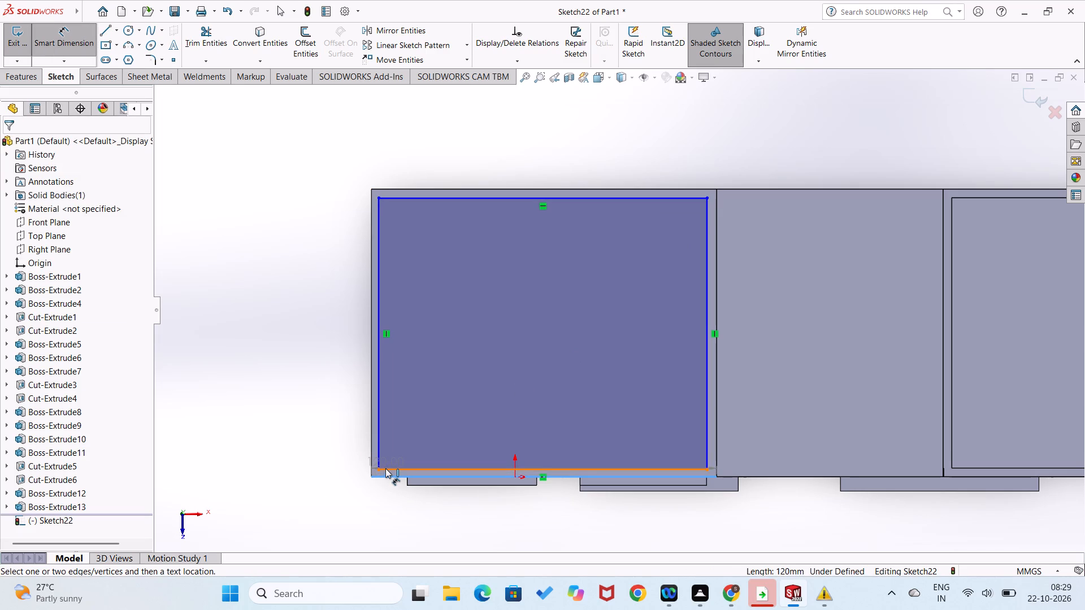
click(385, 468)
click(376, 509)
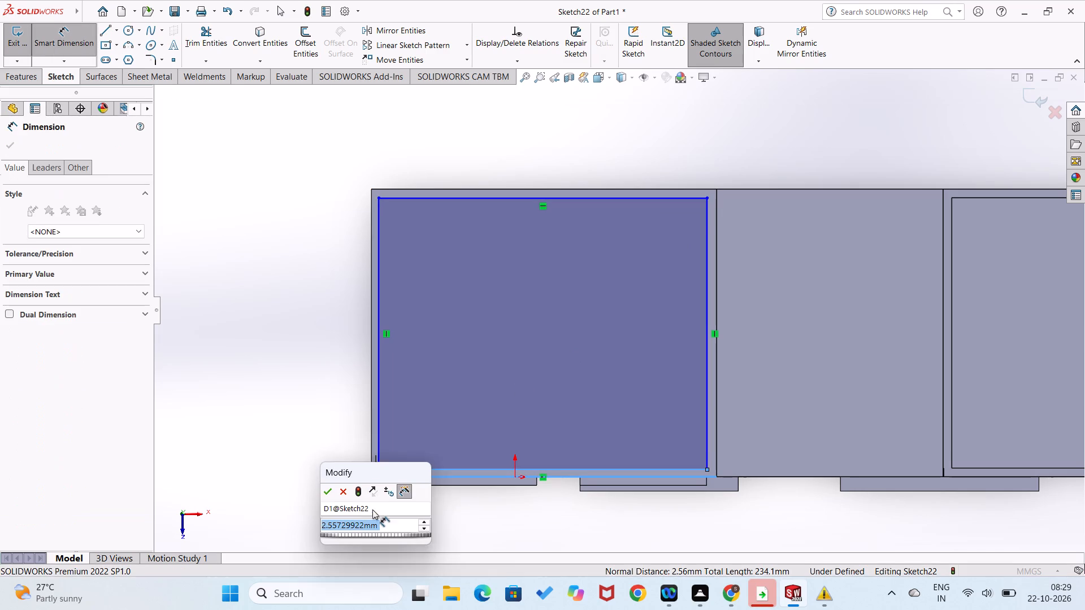
key(2)
key(Return)
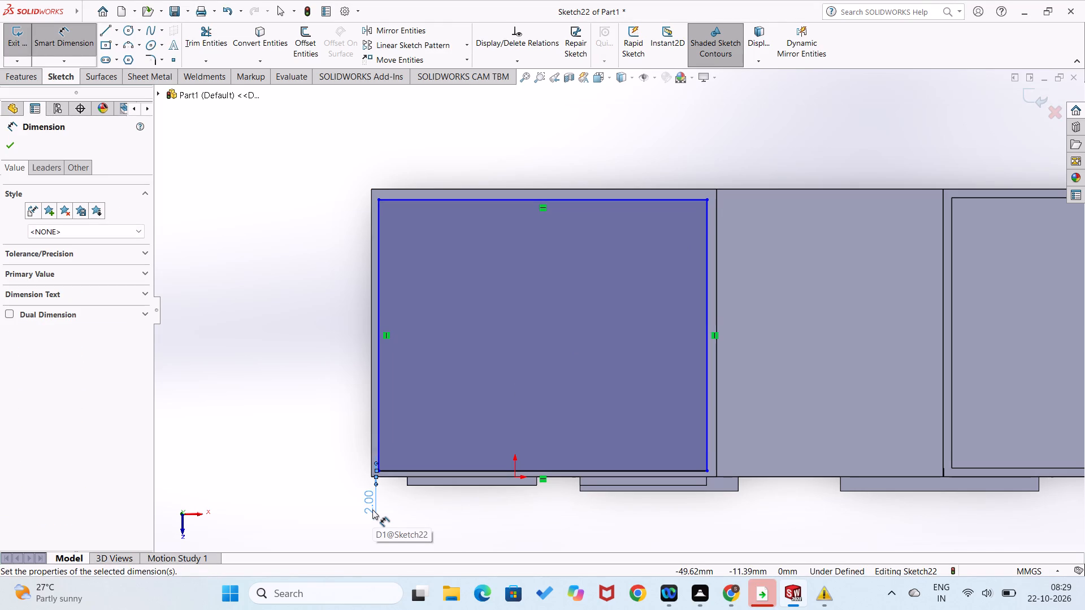
click(706, 439)
click(716, 443)
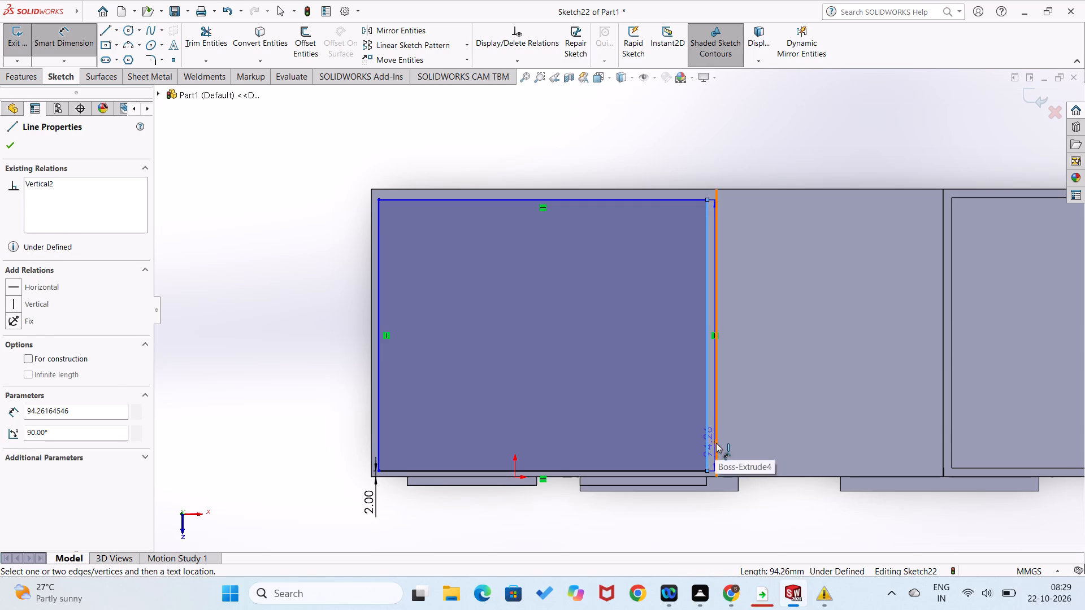
click(727, 439)
key(2)
key(Return)
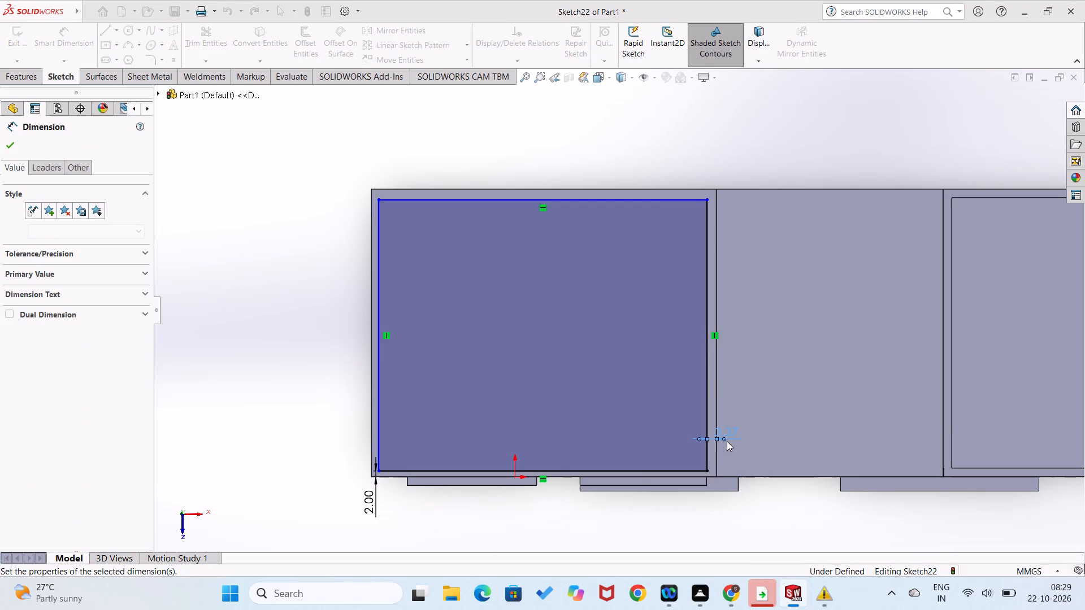
Dimension the rectangle's rear and left sides 2 mm inside the matching edges of the block's top face.
click(636, 199)
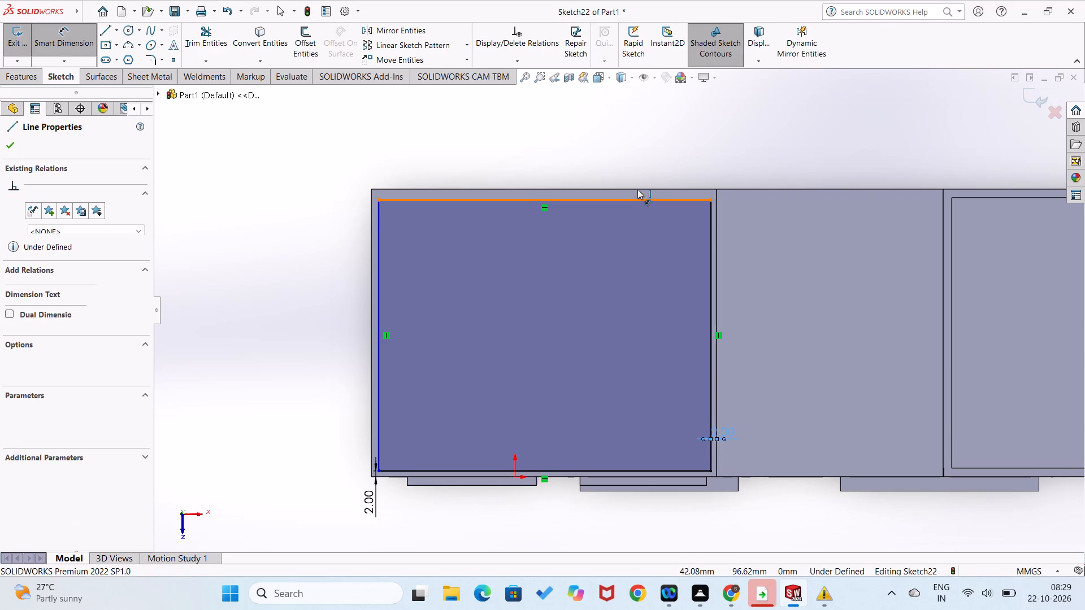
click(638, 188)
click(643, 171)
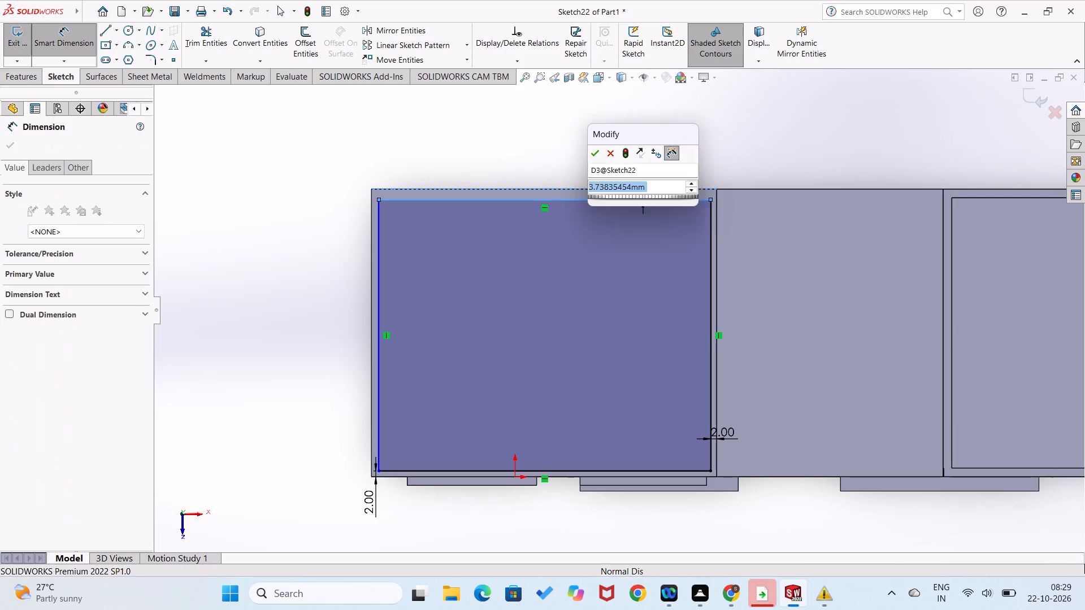
key(2)
key(Return)
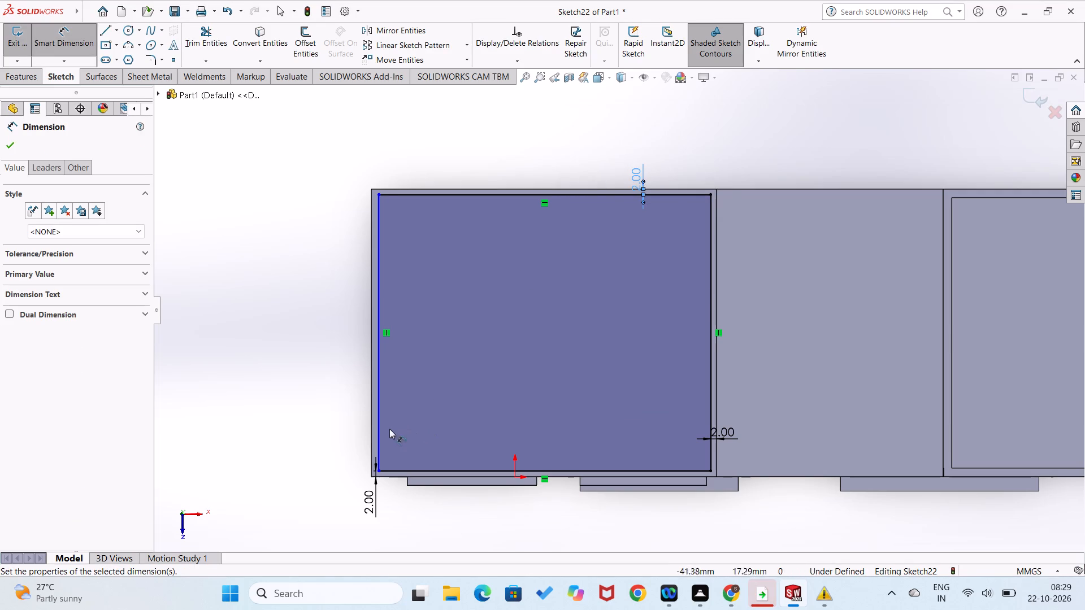
click(379, 442)
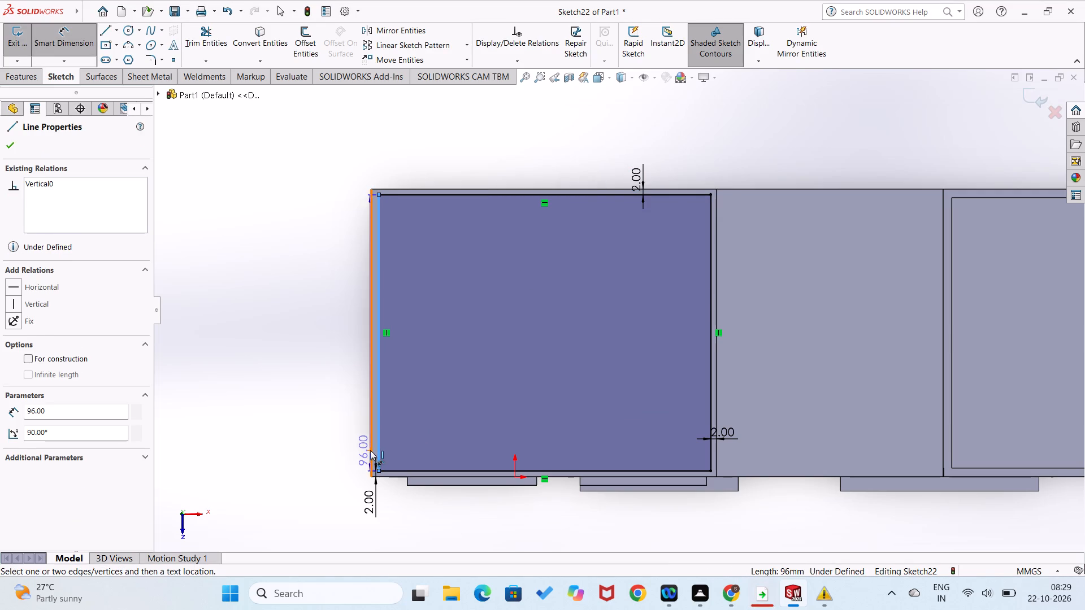
click(370, 450)
click(358, 446)
key(2)
key(Return)
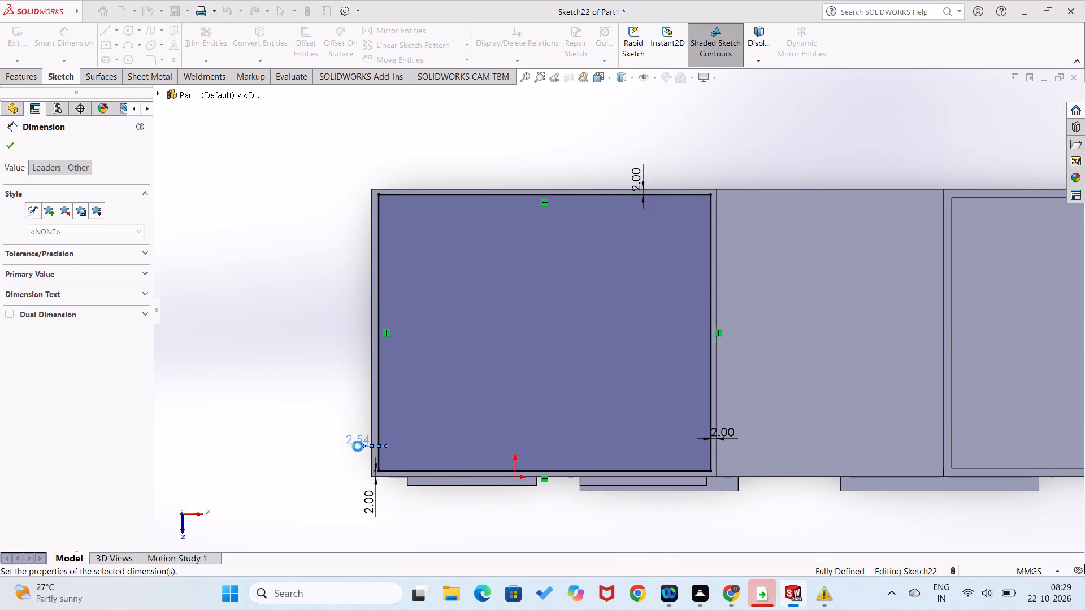
click(289, 423)
Extrude-cut the rectangle blind 97 mm down into the lower upper block, hollowing it from its open top.
middle_drag(289, 425, 311, 281)
scroll(311, 281, up, 1)
scroll(318, 433, up, 3)
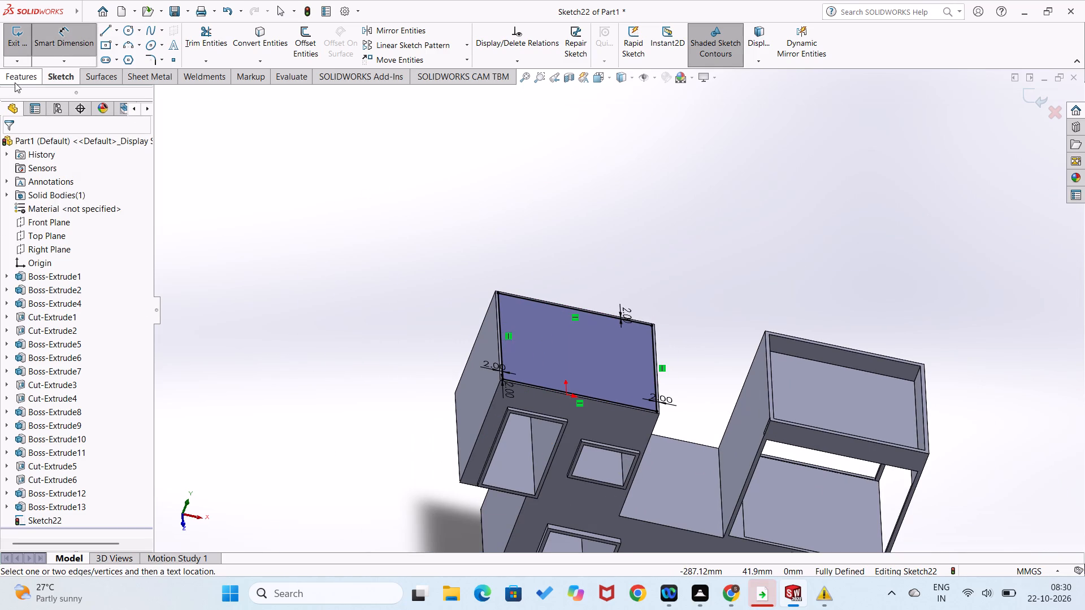
click(15, 73)
click(200, 51)
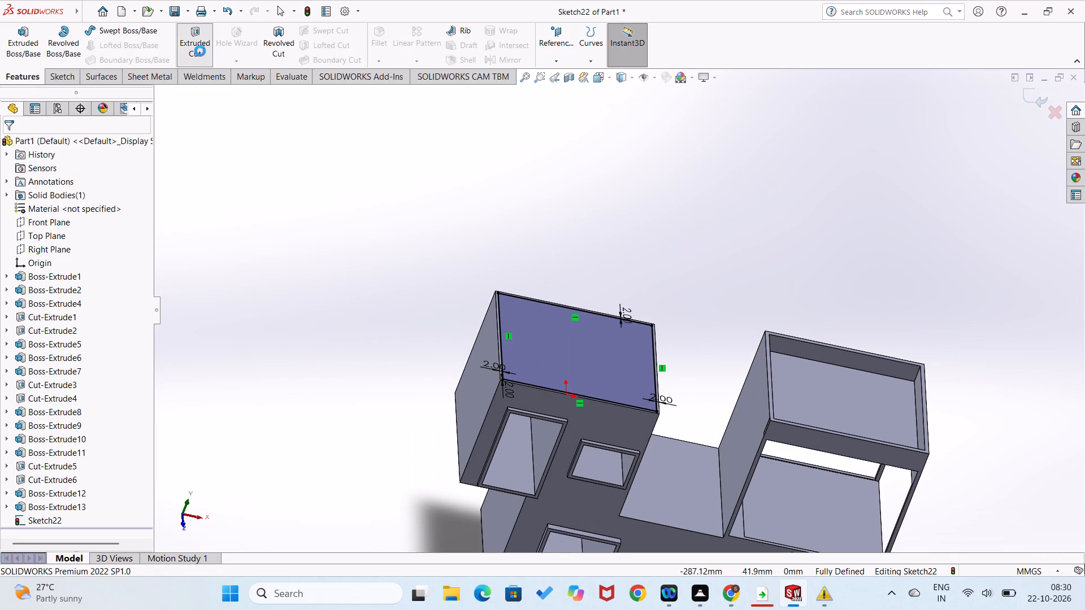
middle_drag(280, 283, 277, 285)
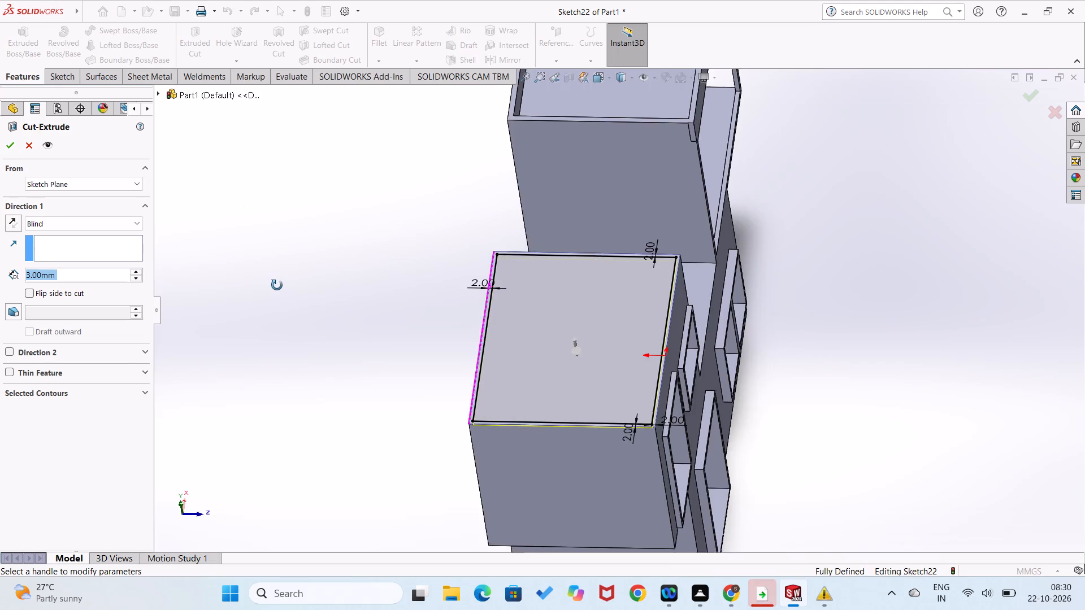
middle_drag(277, 285, 181, 292)
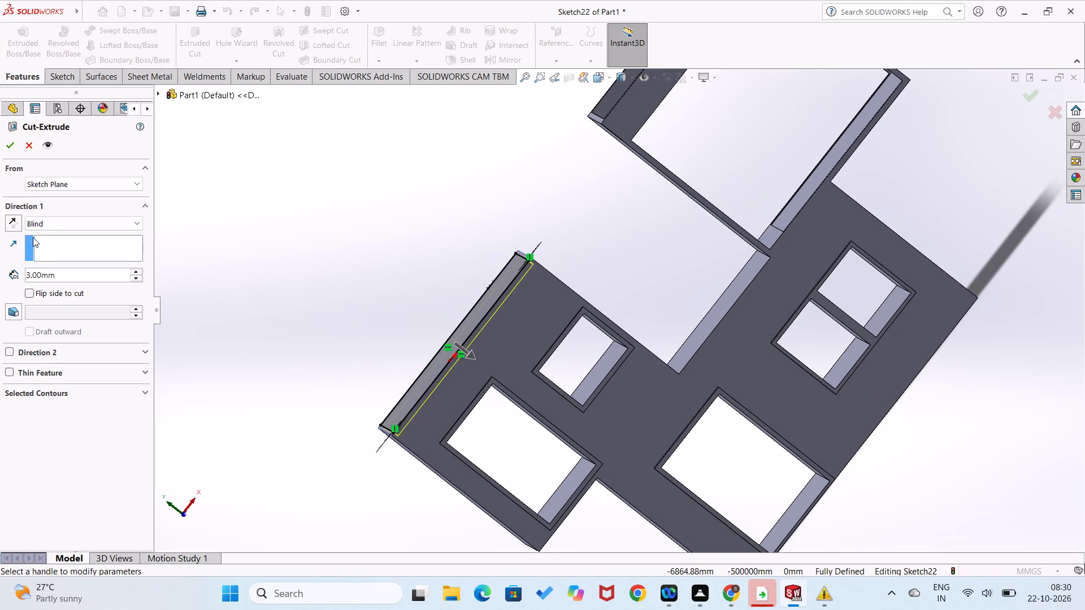
click(55, 221)
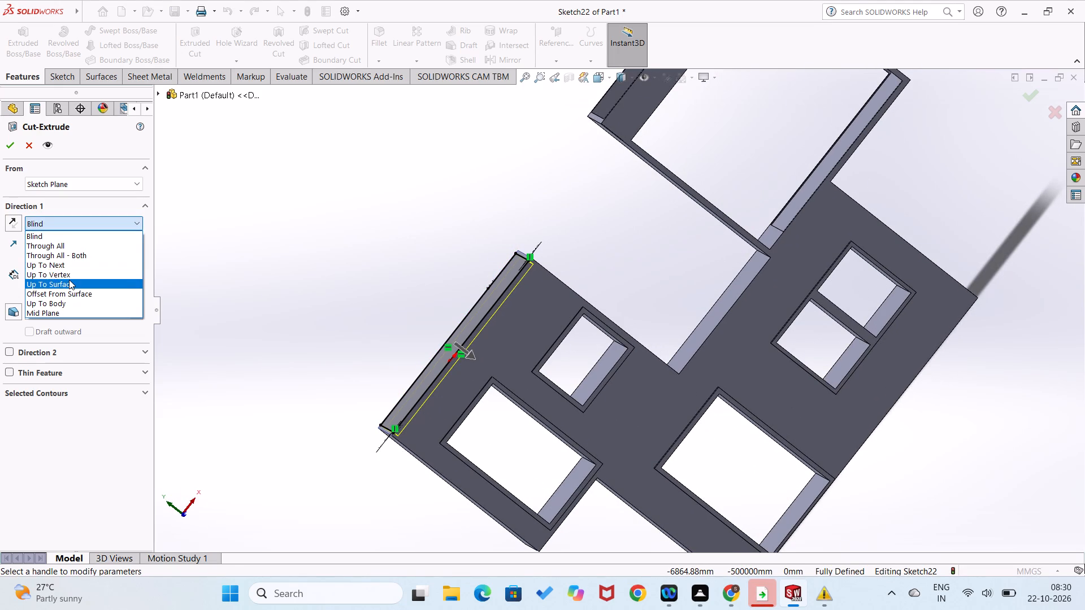
click(69, 280)
click(553, 494)
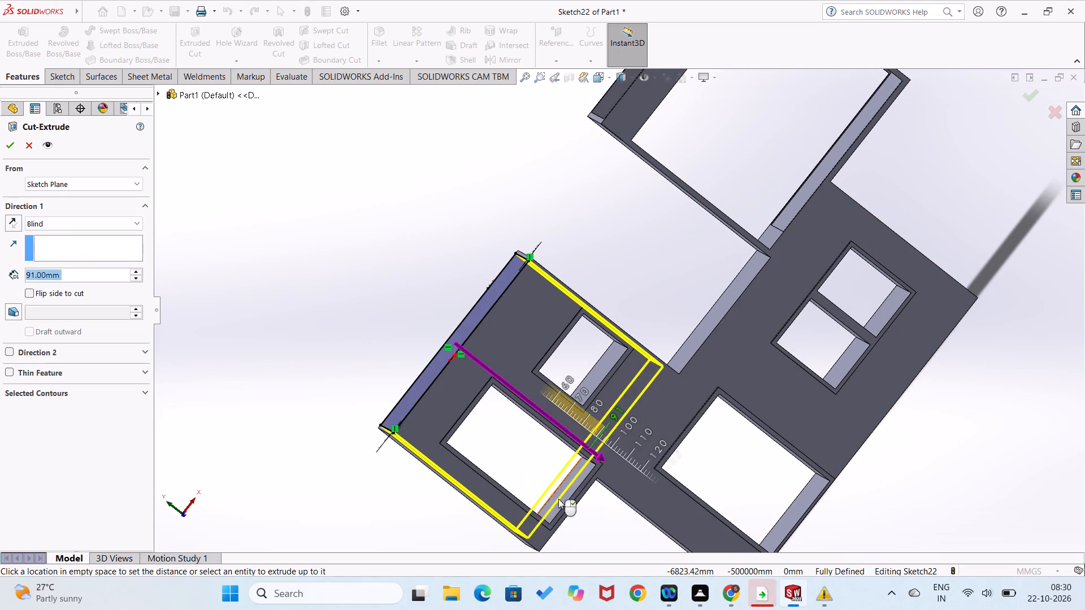
middle_drag(588, 509, 606, 526)
scroll(602, 522, up, 1)
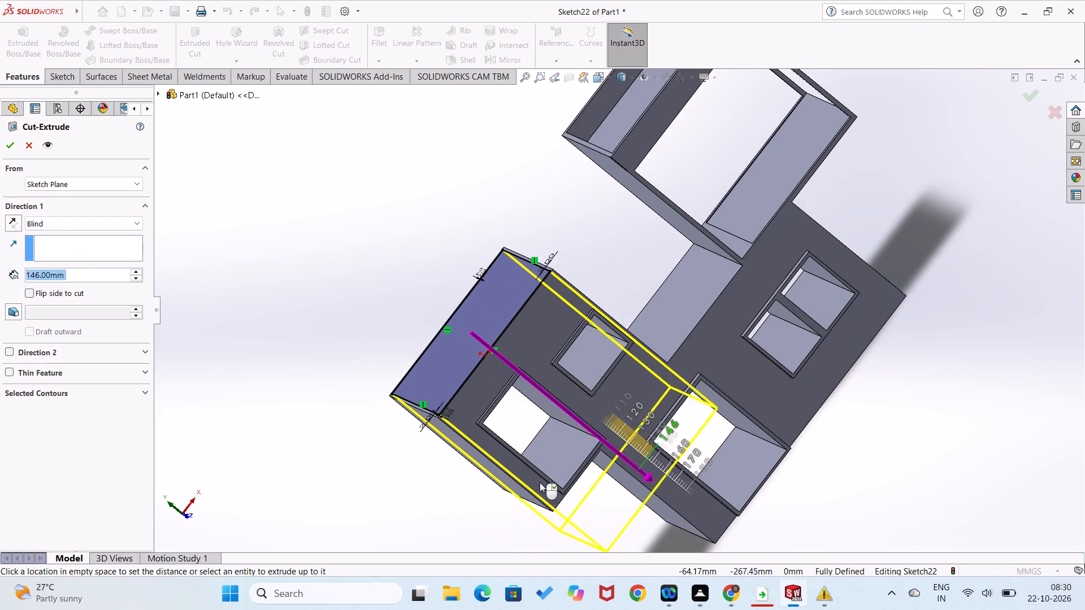
click(561, 454)
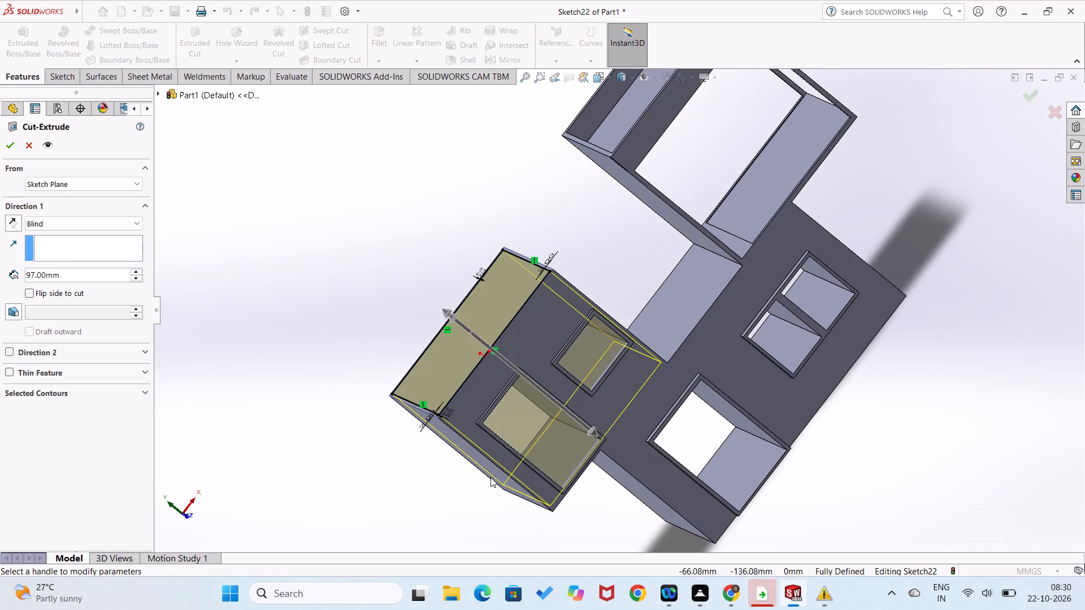
click(10, 145)
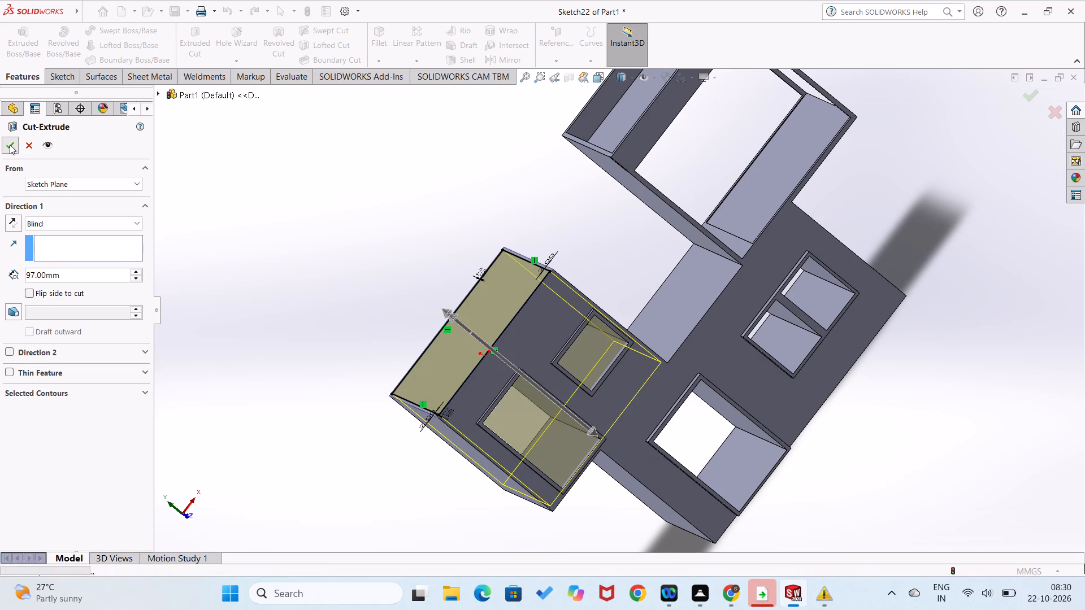
click(170, 457)
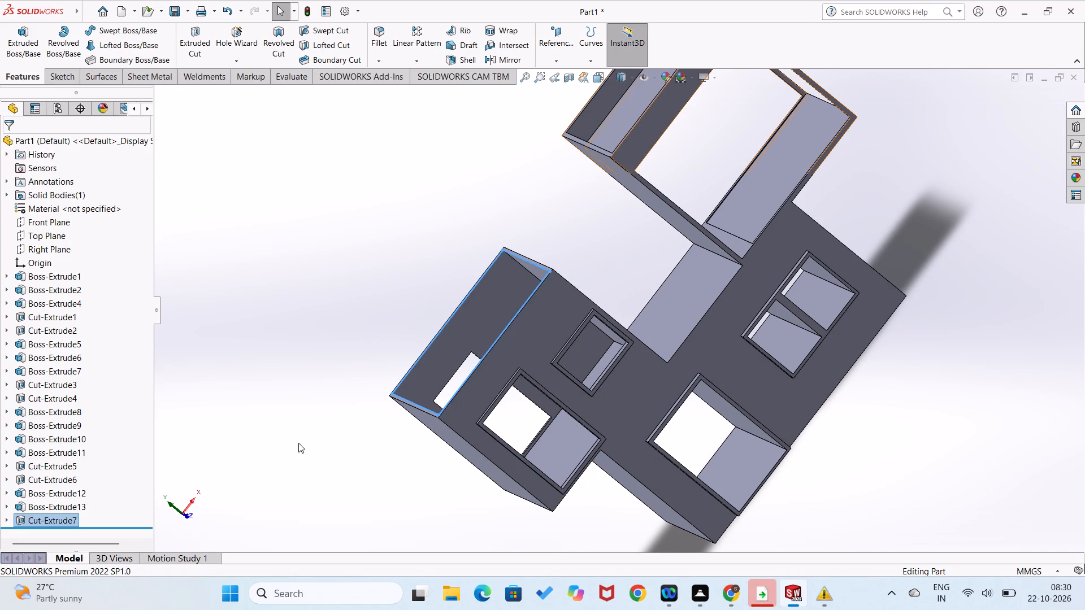
middle_drag(316, 426, 339, 468)
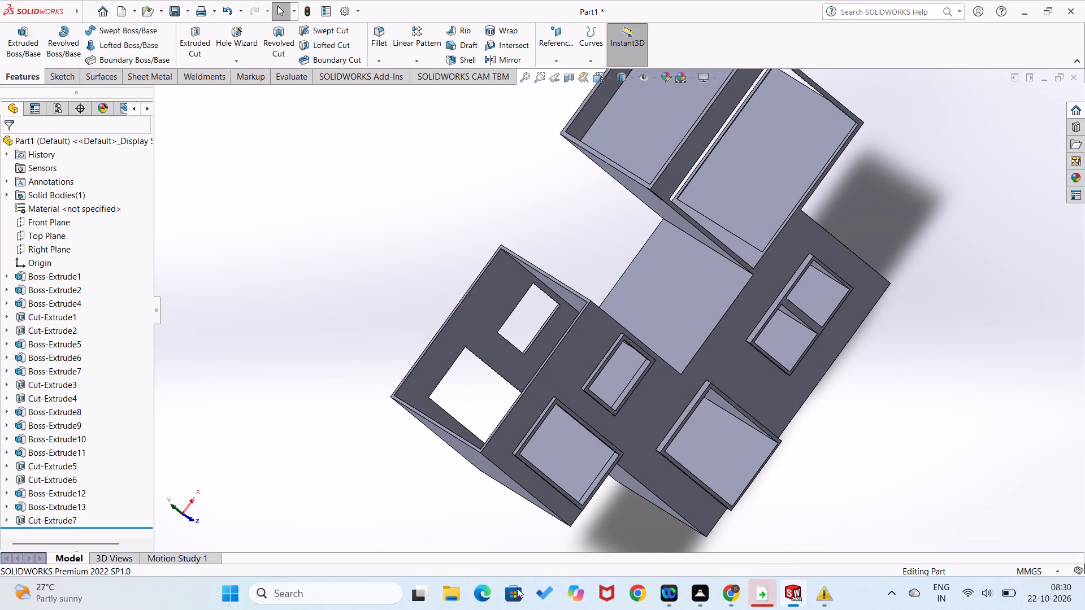
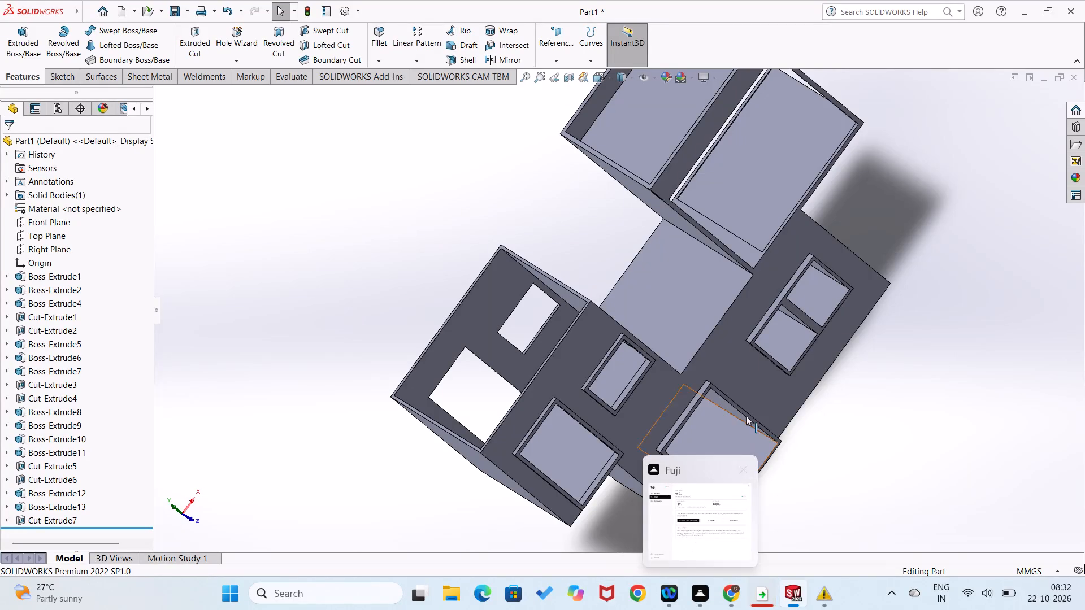
On a new sketch on the lower upper block's top rim face, draw a 120 x 100 mm rectangle matching its outer corners.
click(331, 386)
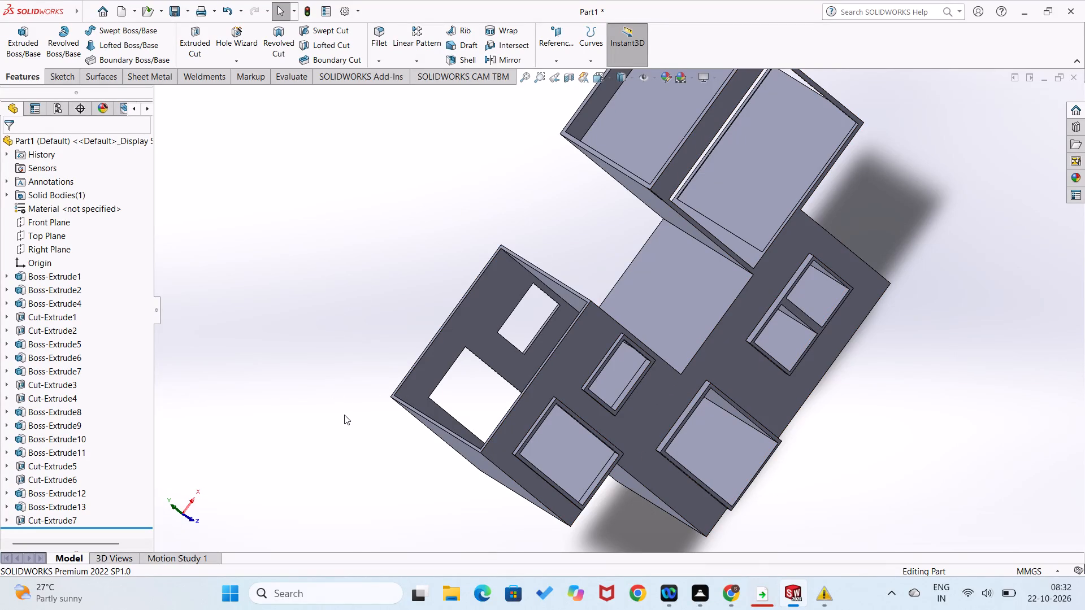
middle_drag(344, 415, 348, 361)
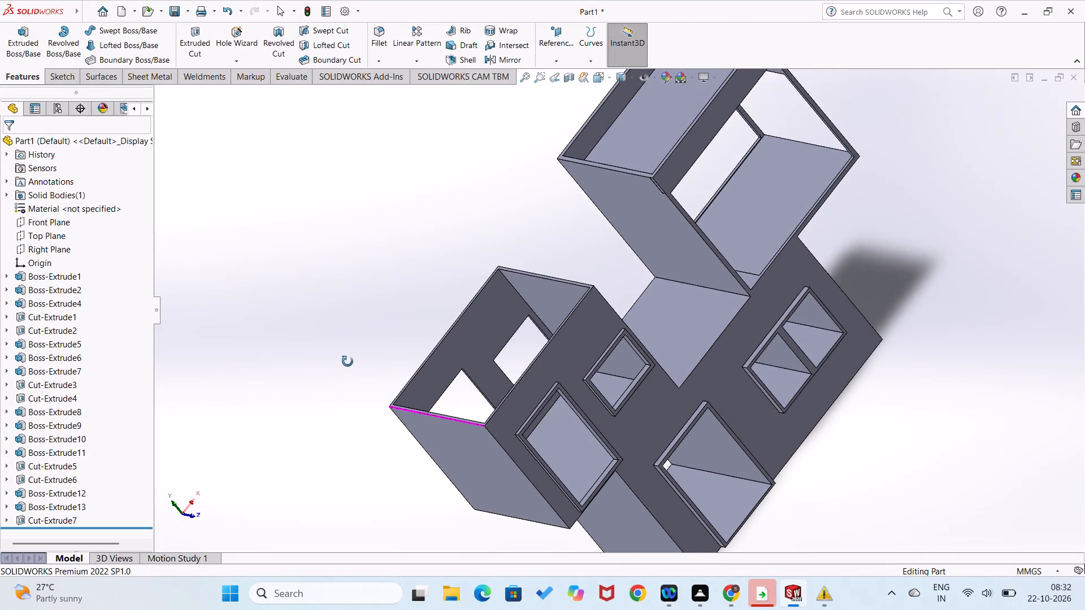
middle_drag(348, 361, 468, 358)
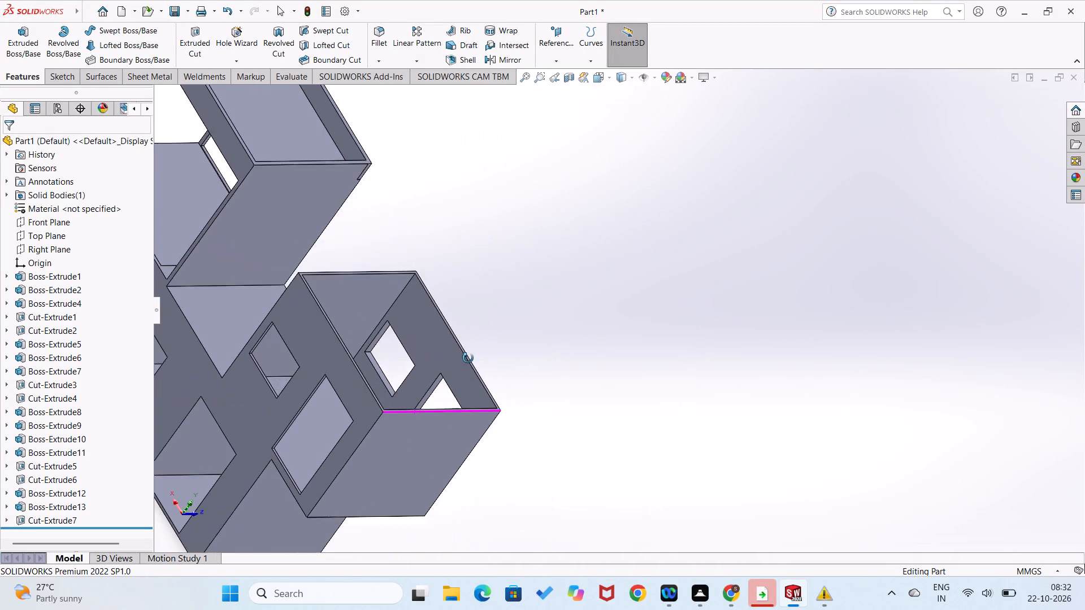
middle_drag(468, 358, 373, 391)
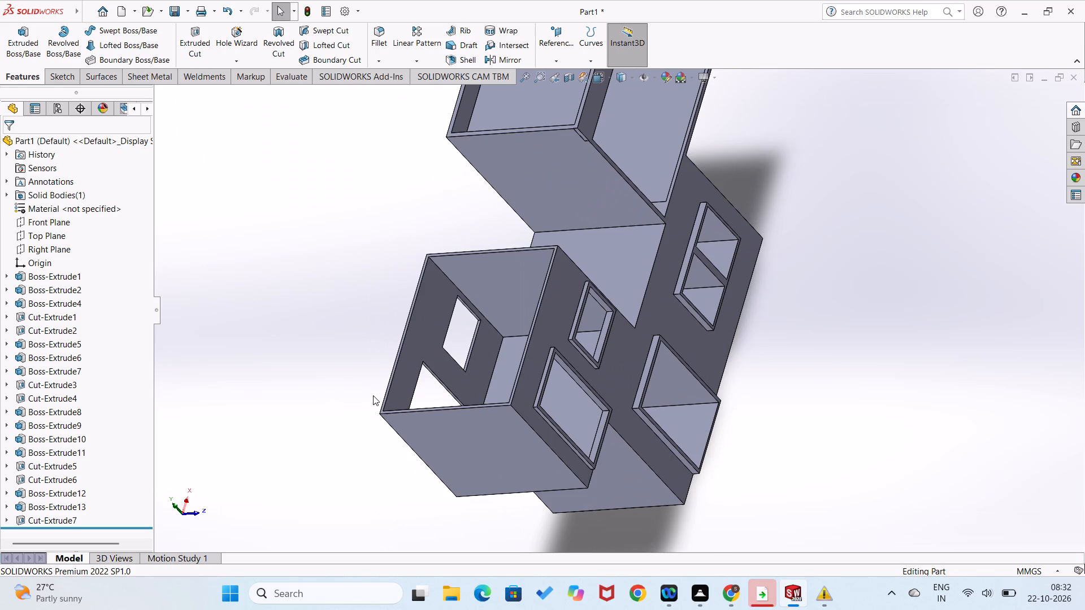
key(ctrl+7)
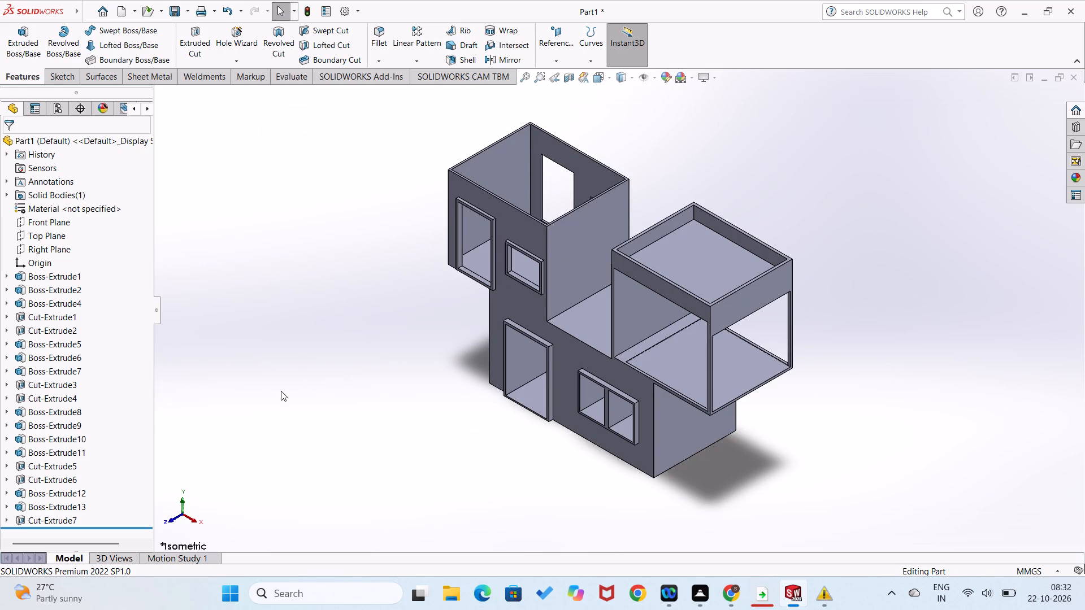
middle_drag(490, 217, 494, 237)
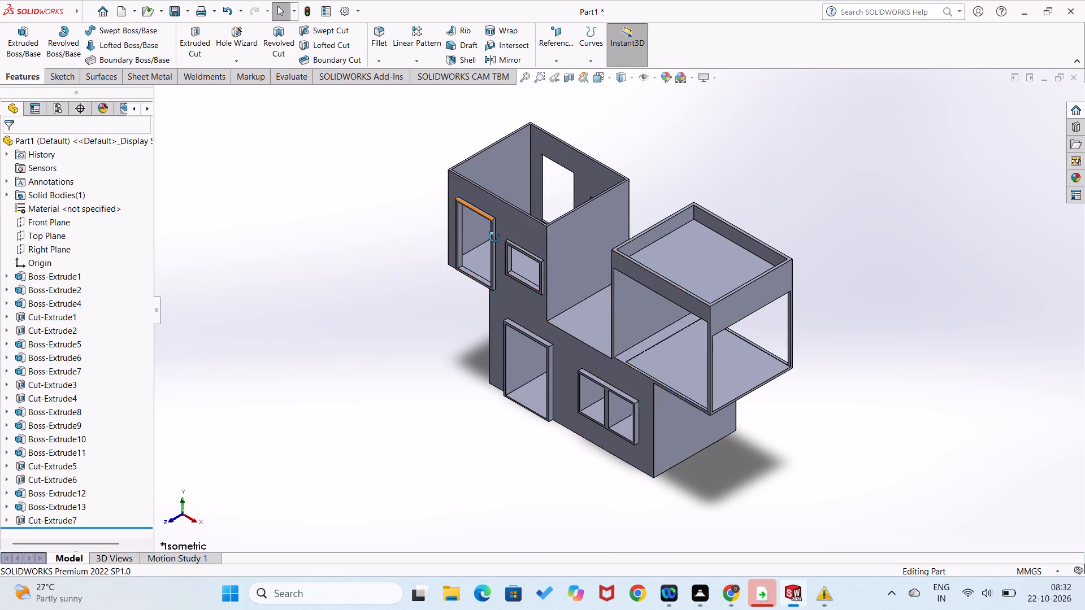
middle_drag(494, 237, 501, 352)
scroll(536, 215, down, 5)
scroll(501, 300, down, 1)
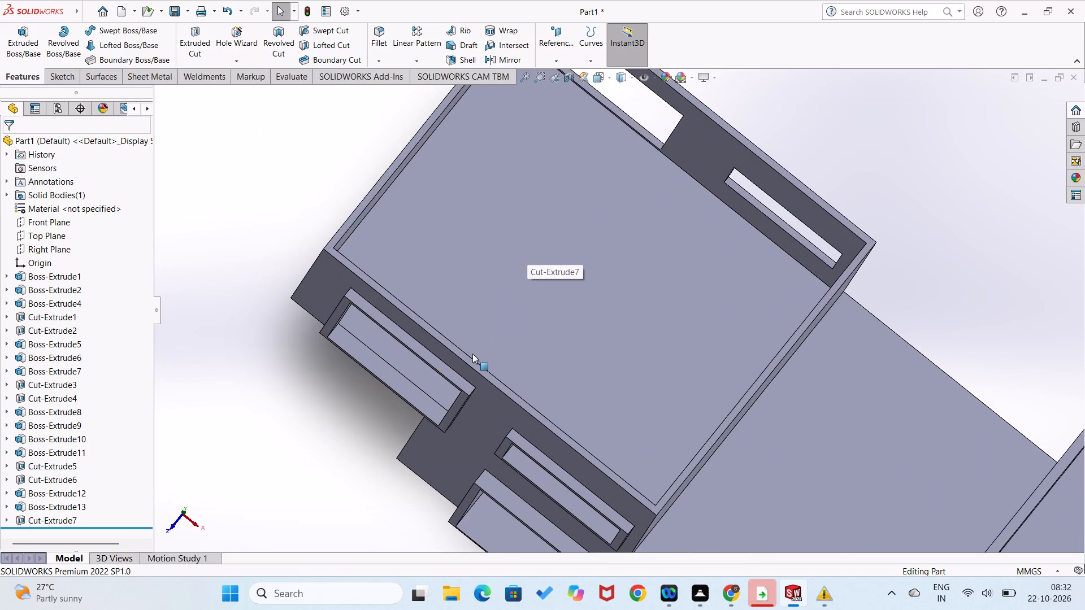
right_click(472, 363)
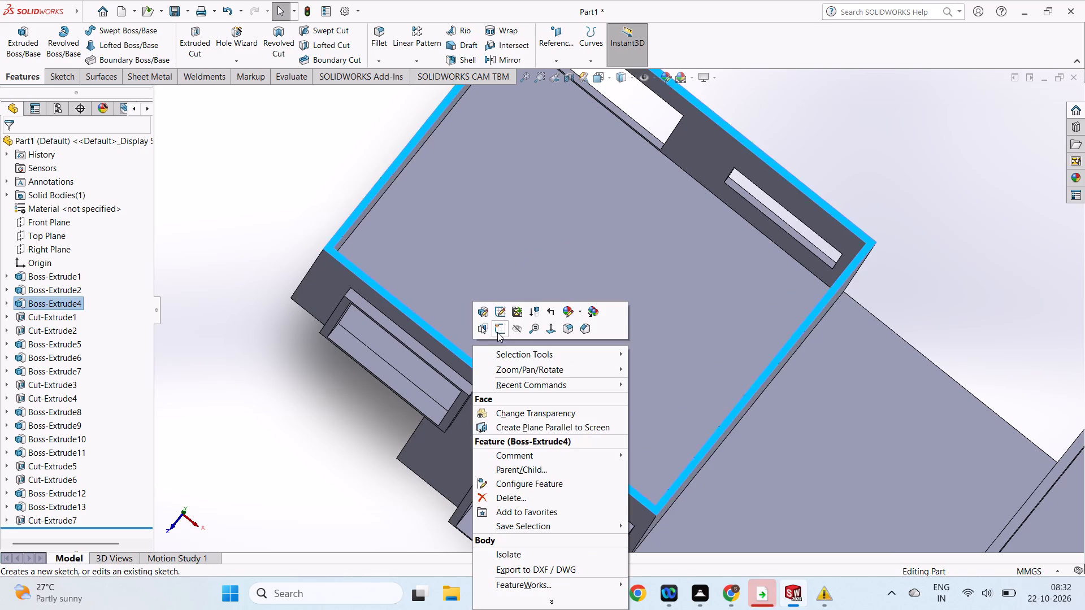
click(497, 332)
click(316, 302)
right_drag(310, 307, 285, 445)
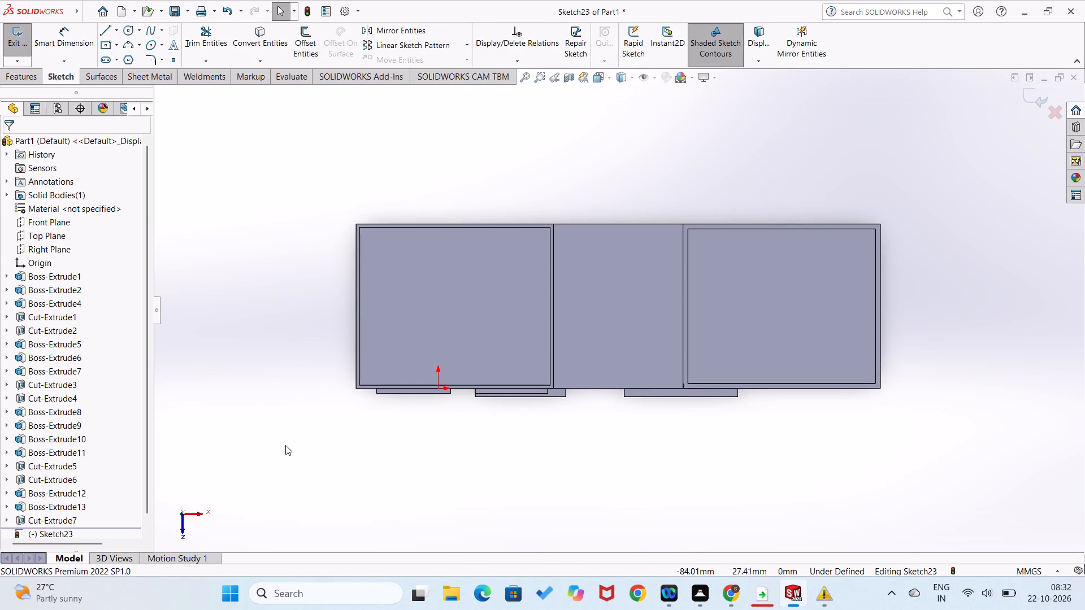
right_drag(285, 445, 285, 445)
click(357, 389)
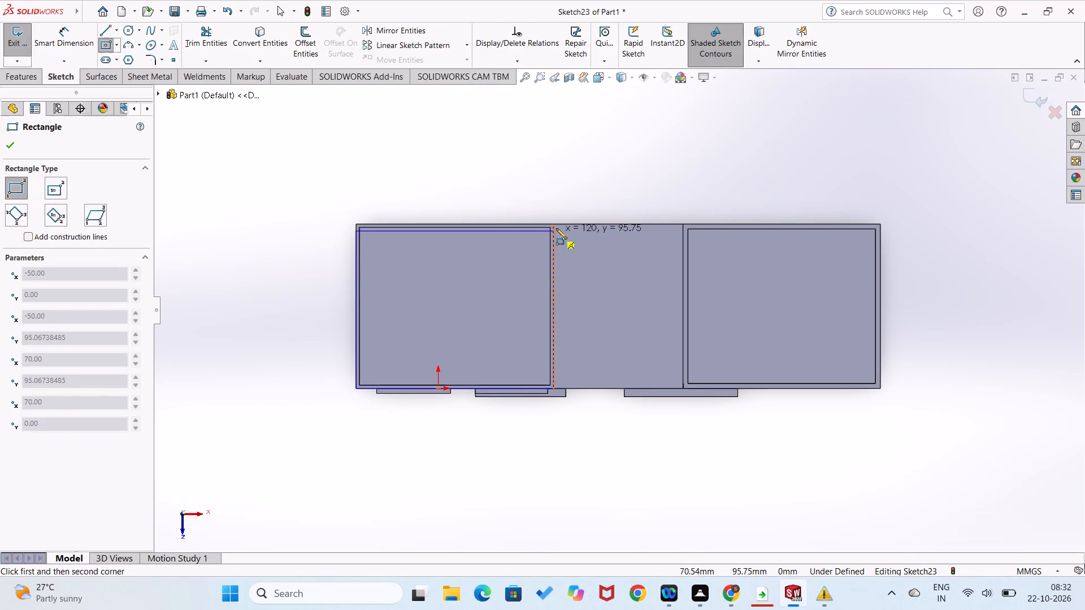
click(552, 222)
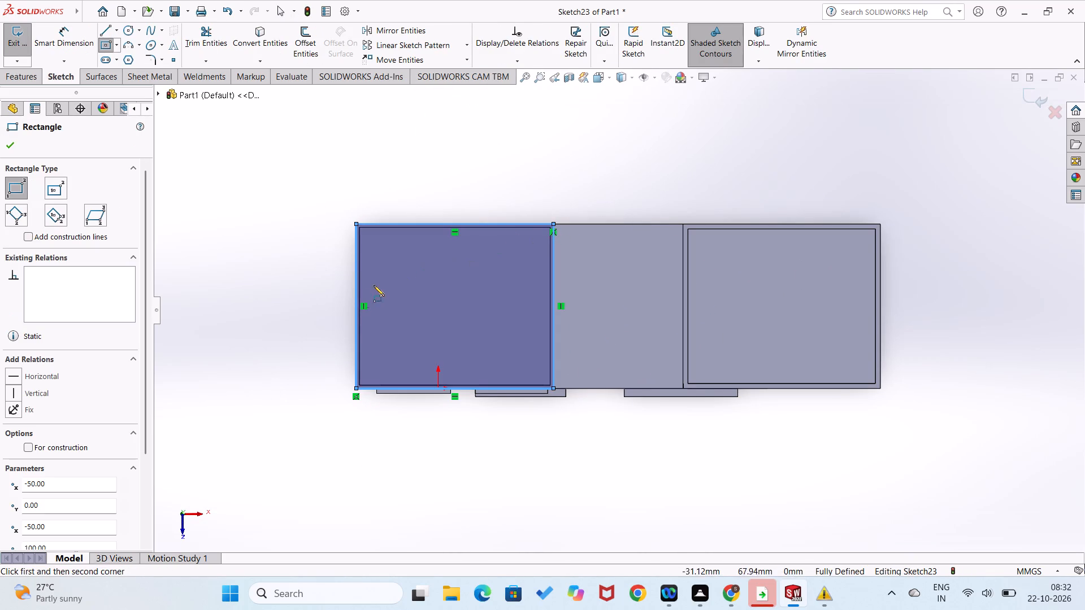
right_drag(294, 342, 296, 260)
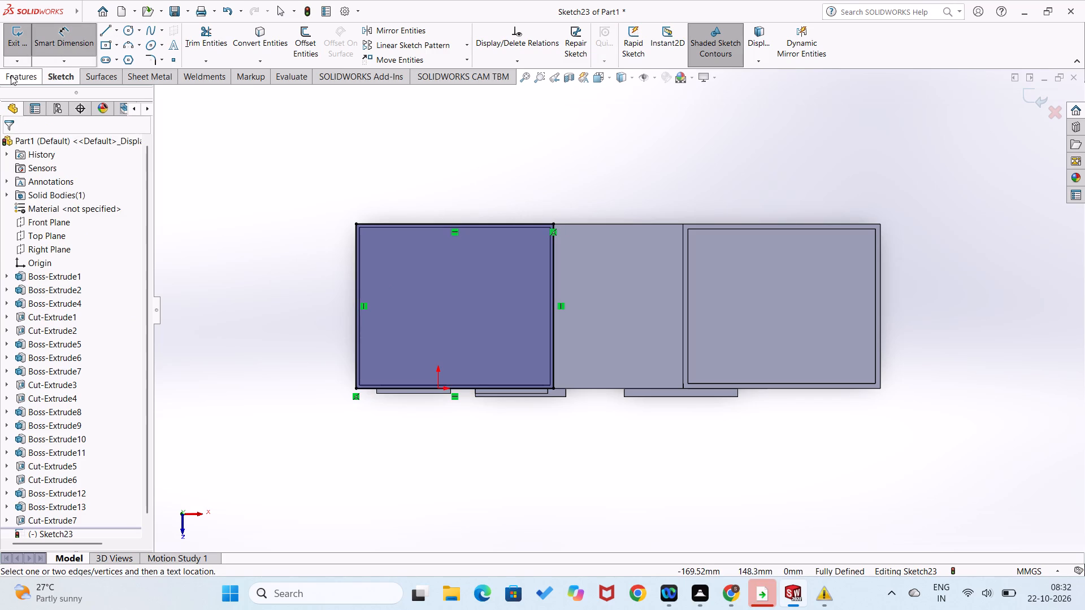
Extrude the rectangle blind 3 mm in the reversed direction, down into the lower upper block, merging it as a roof slab.
click(11, 75)
click(20, 29)
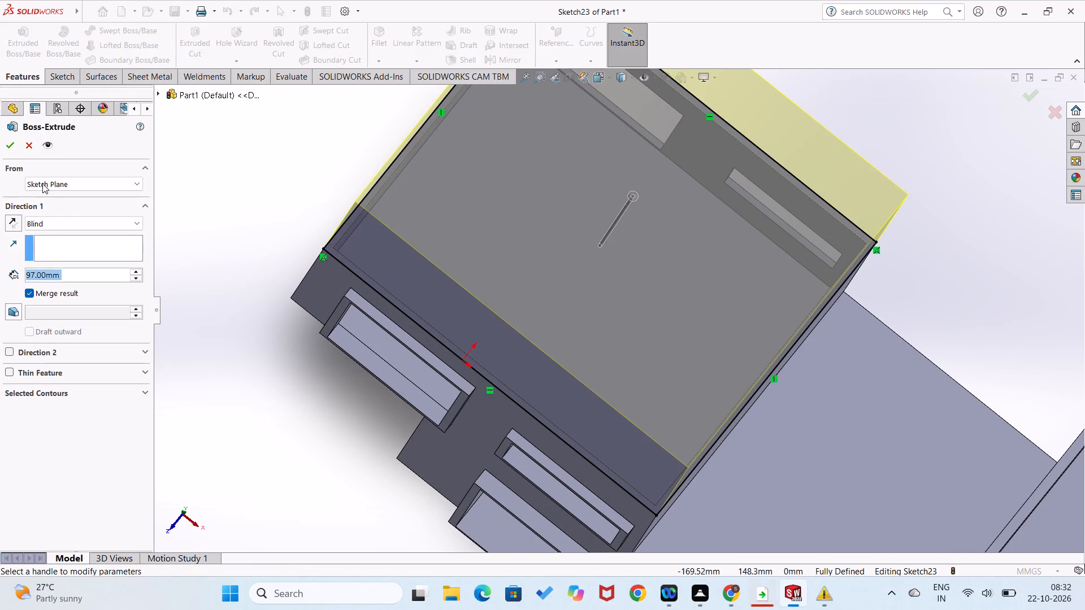
key(3)
key(Return)
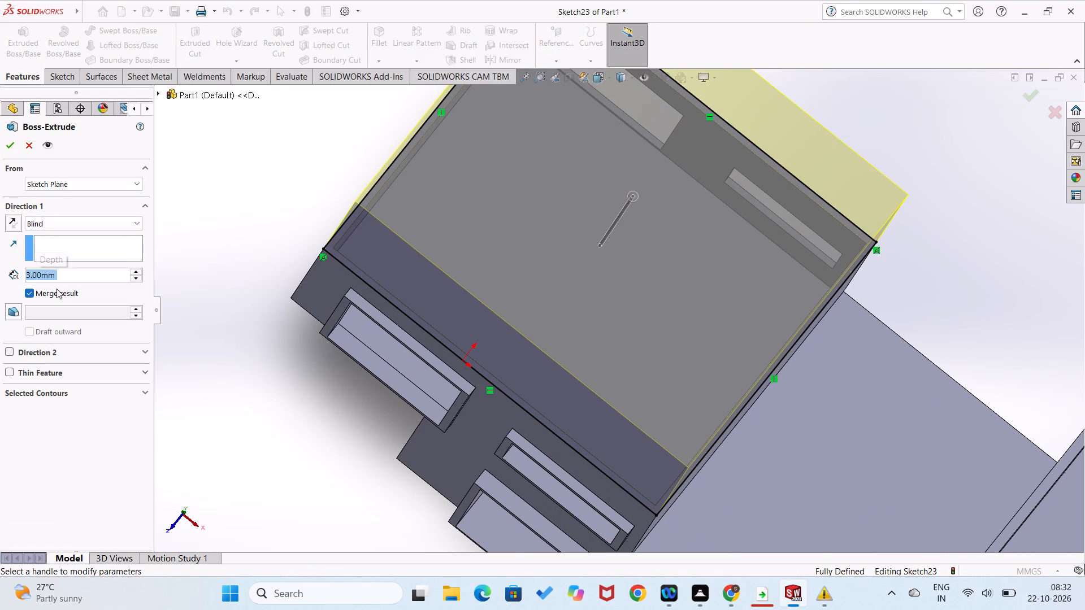
middle_drag(317, 530, 328, 485)
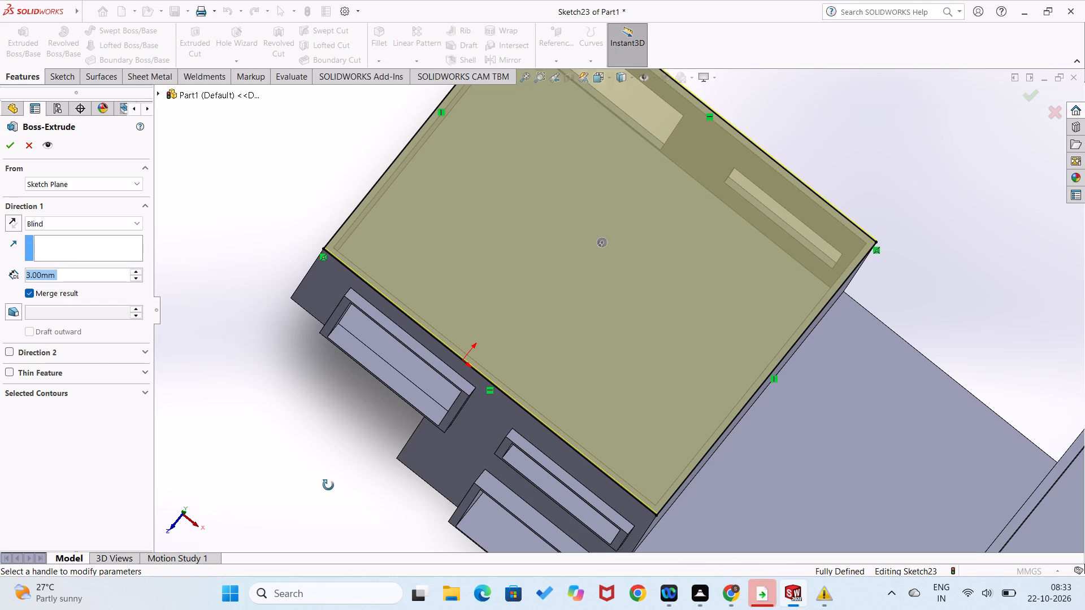
middle_drag(328, 485, 340, 447)
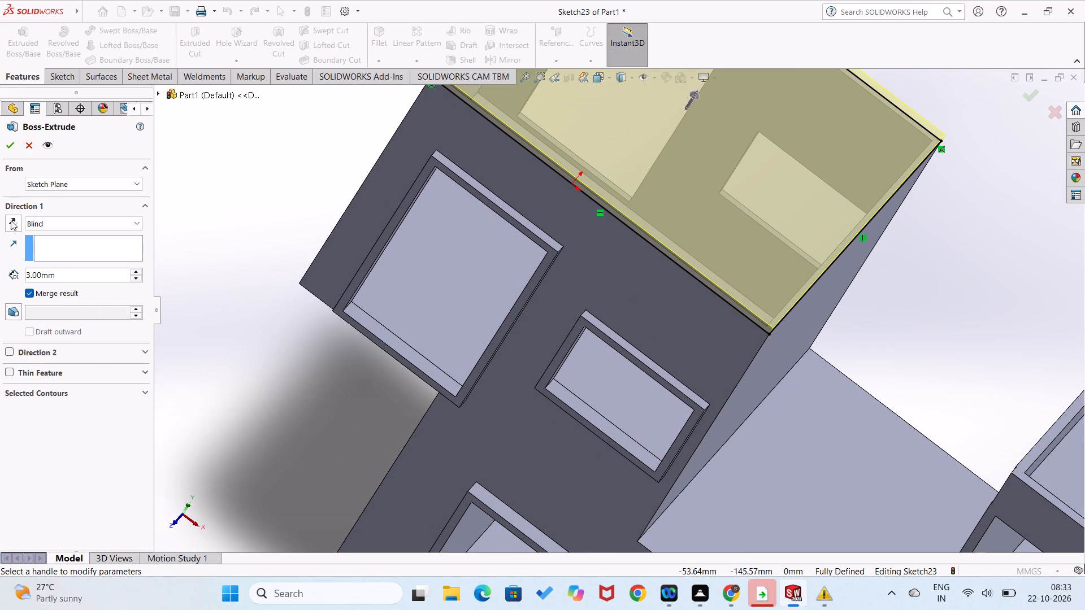
click(11, 220)
click(7, 145)
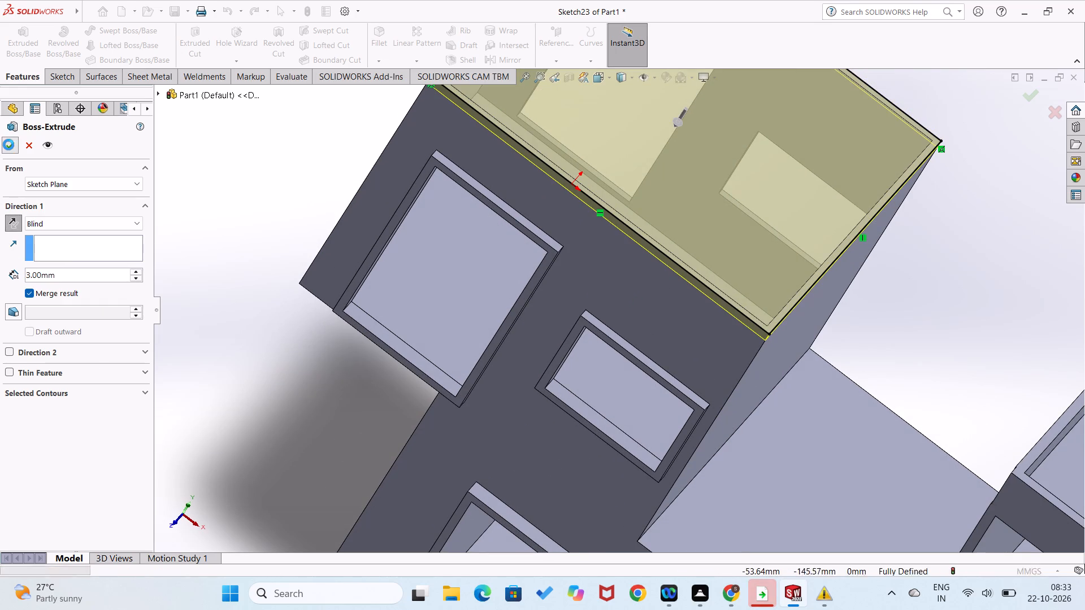
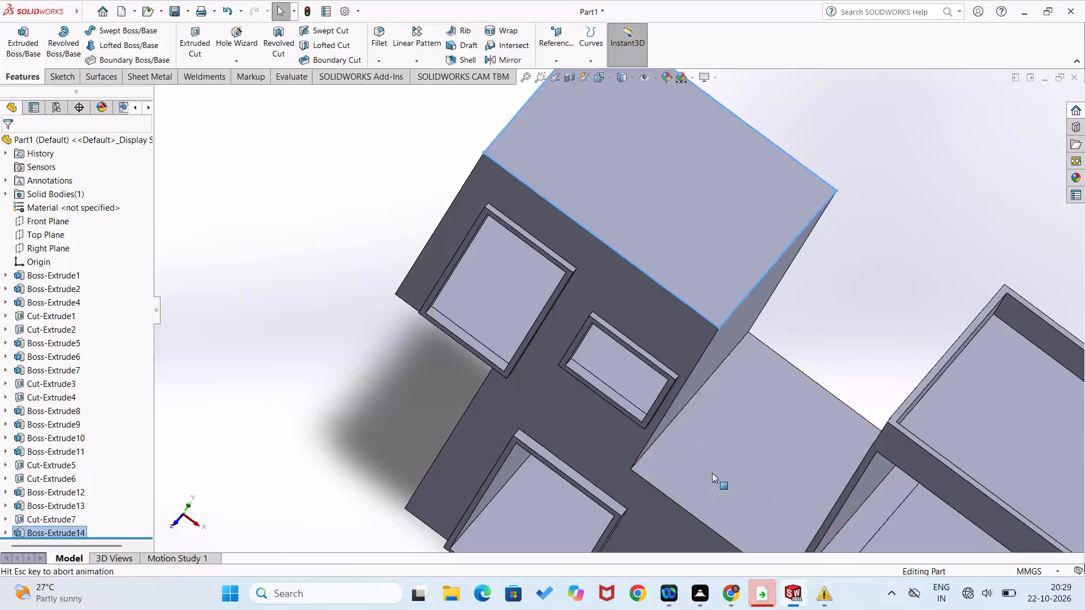
Save the part in the Documents folder under the file name "onee 11".
key(ctrl+7)
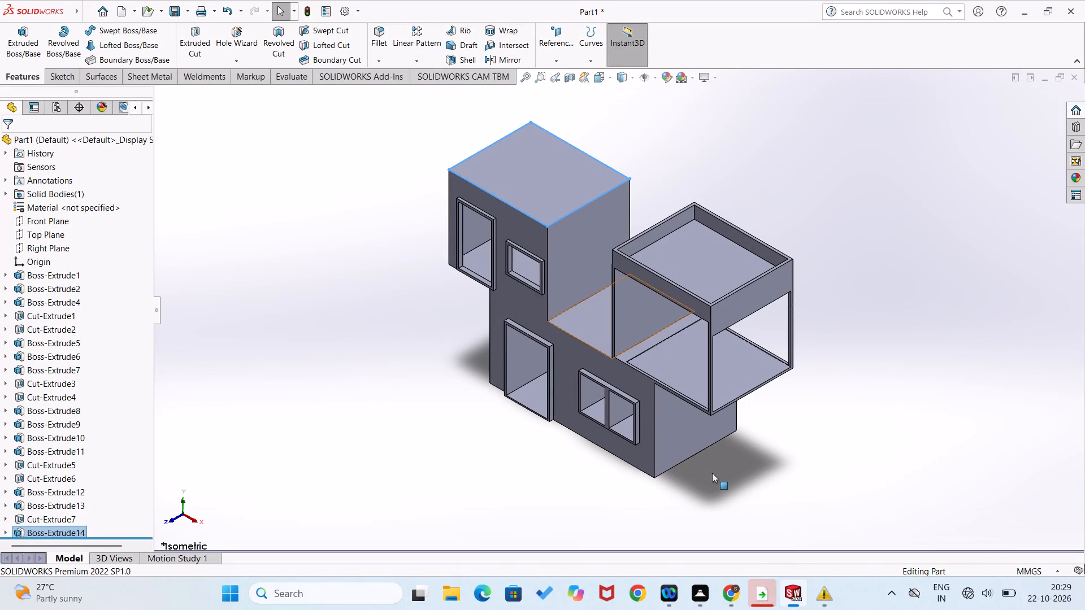
click(433, 421)
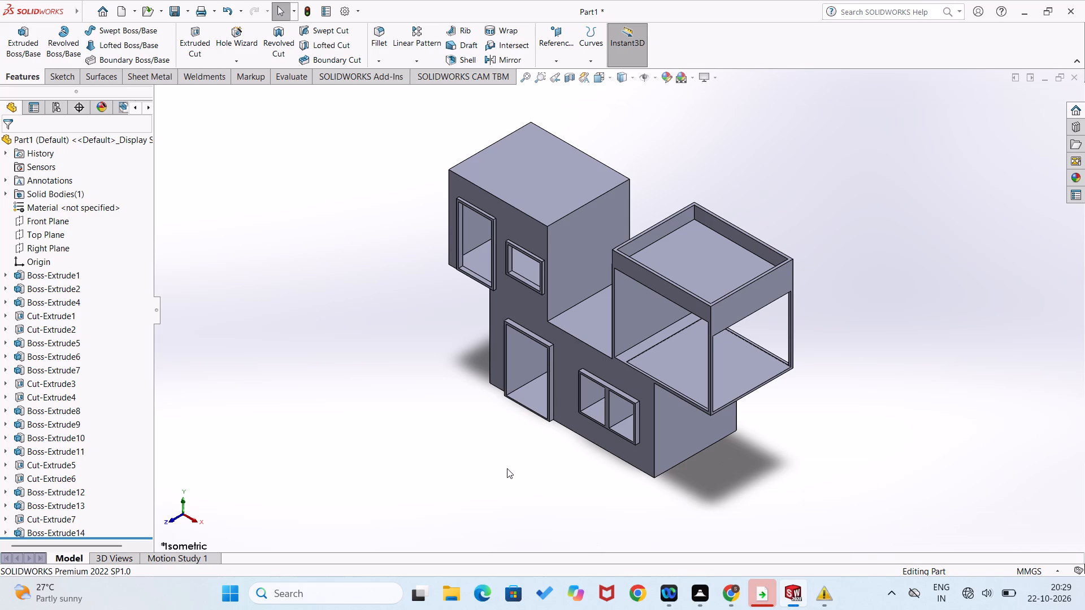
key(ctrl+s)
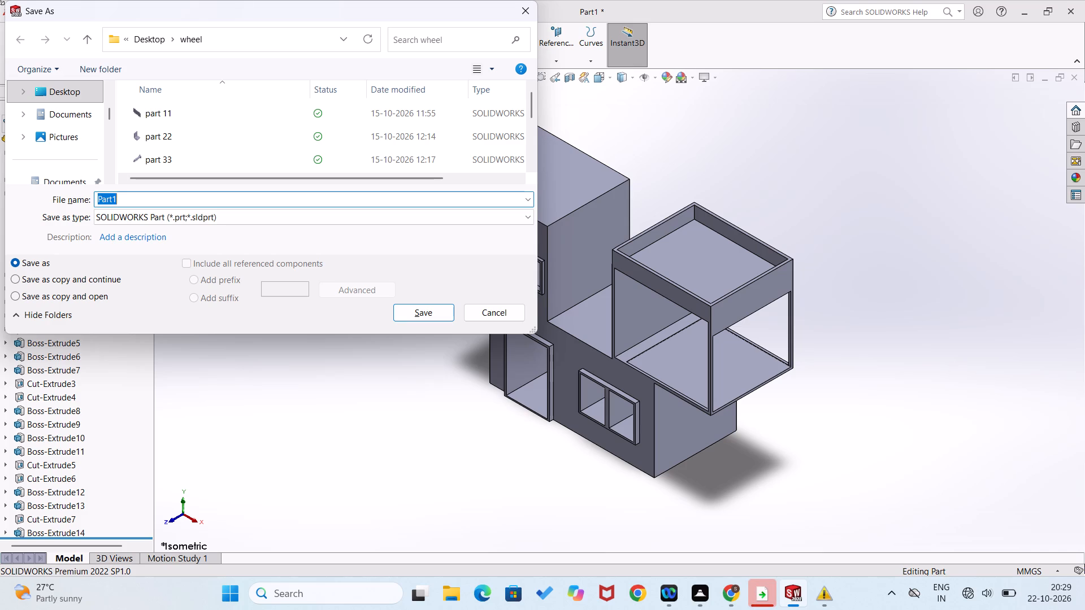
click(53, 111)
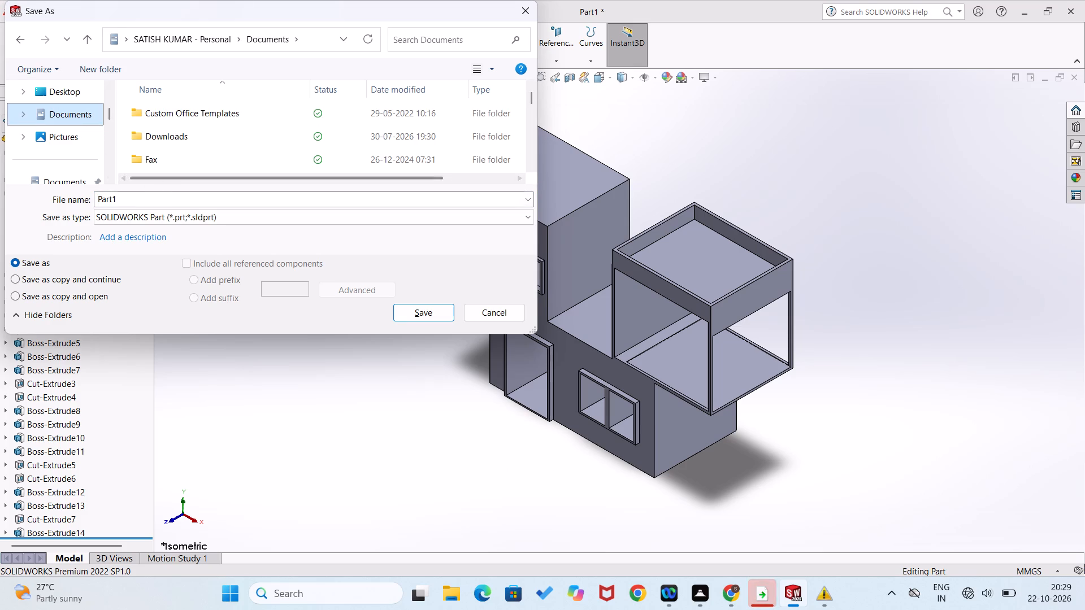
drag(164, 201, 99, 210)
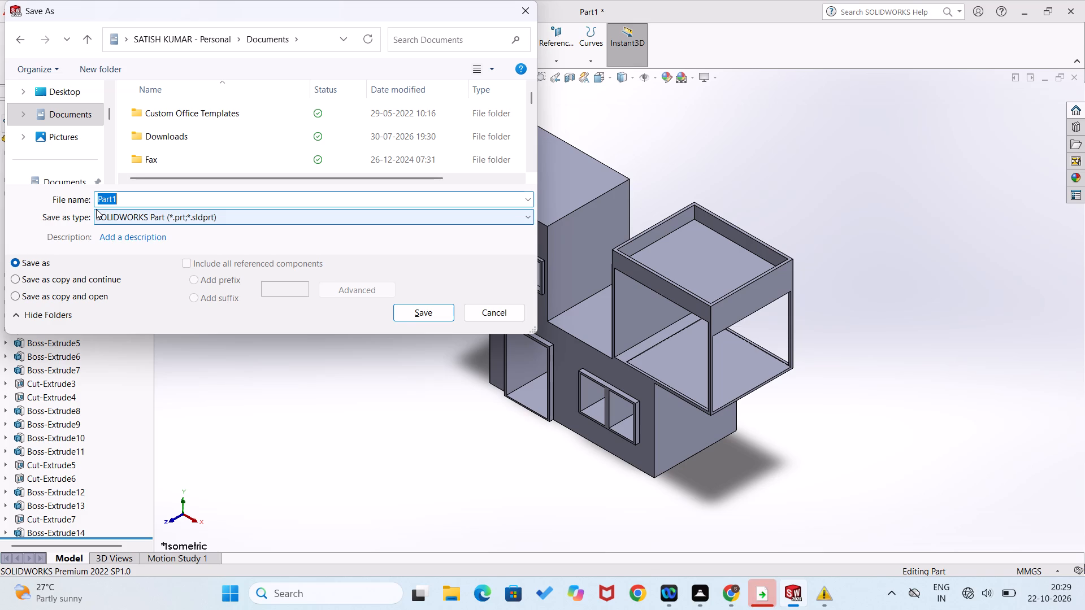
text(onee)
key(space)
text(11)
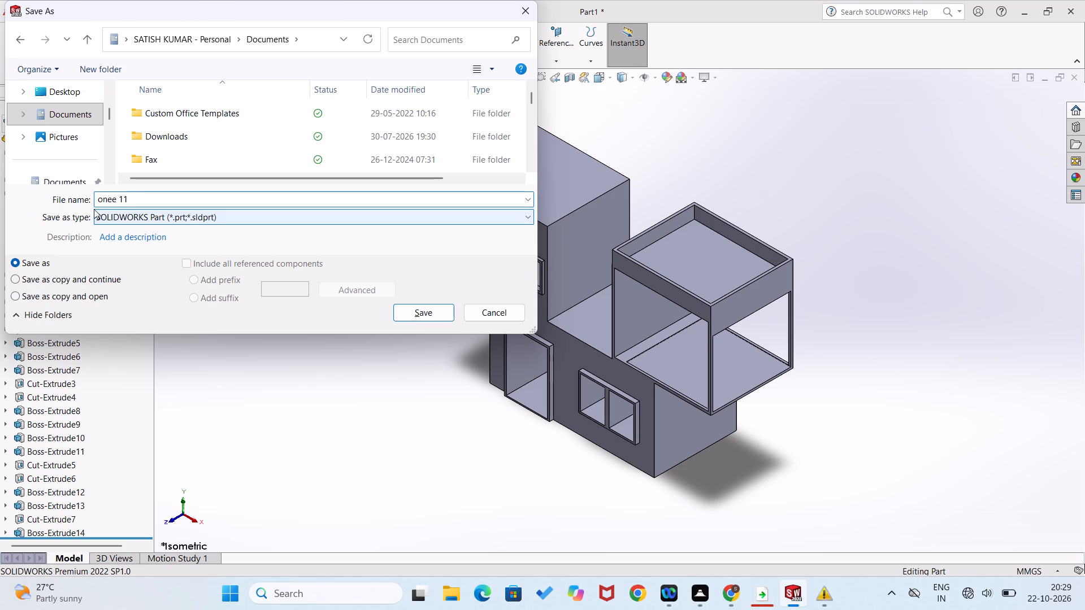
click(430, 311)
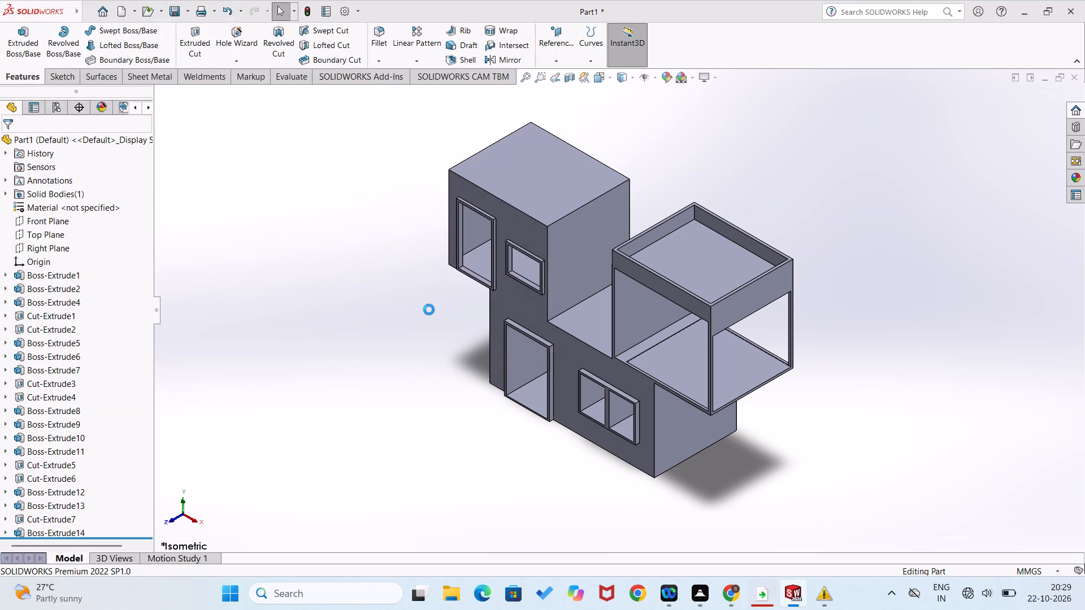